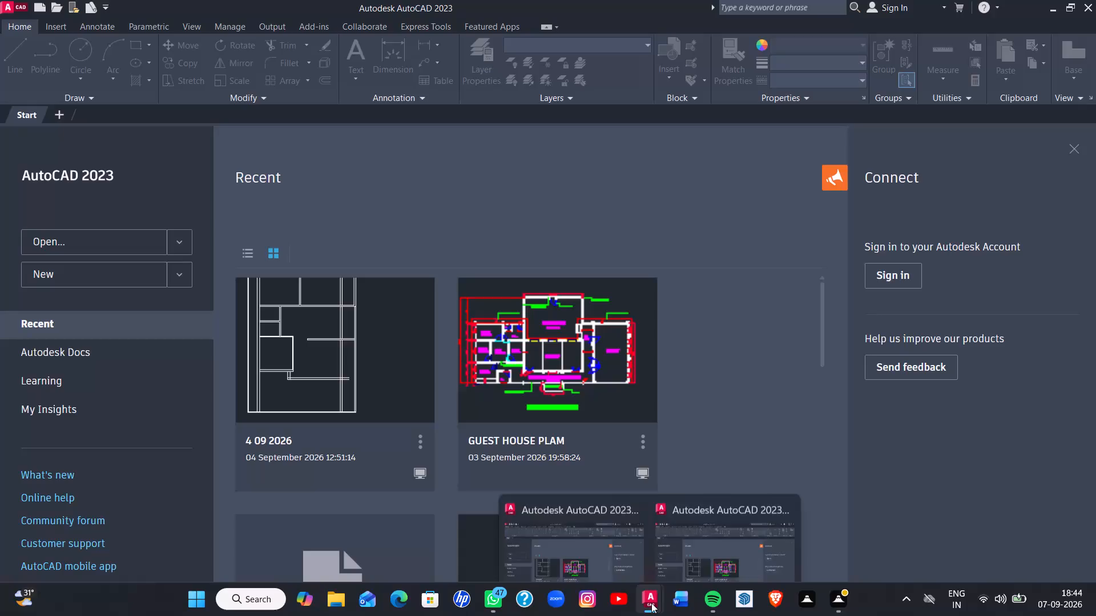
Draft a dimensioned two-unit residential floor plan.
Close the duplicate AutoCAD window so that only one session stays open.
click(784, 477)
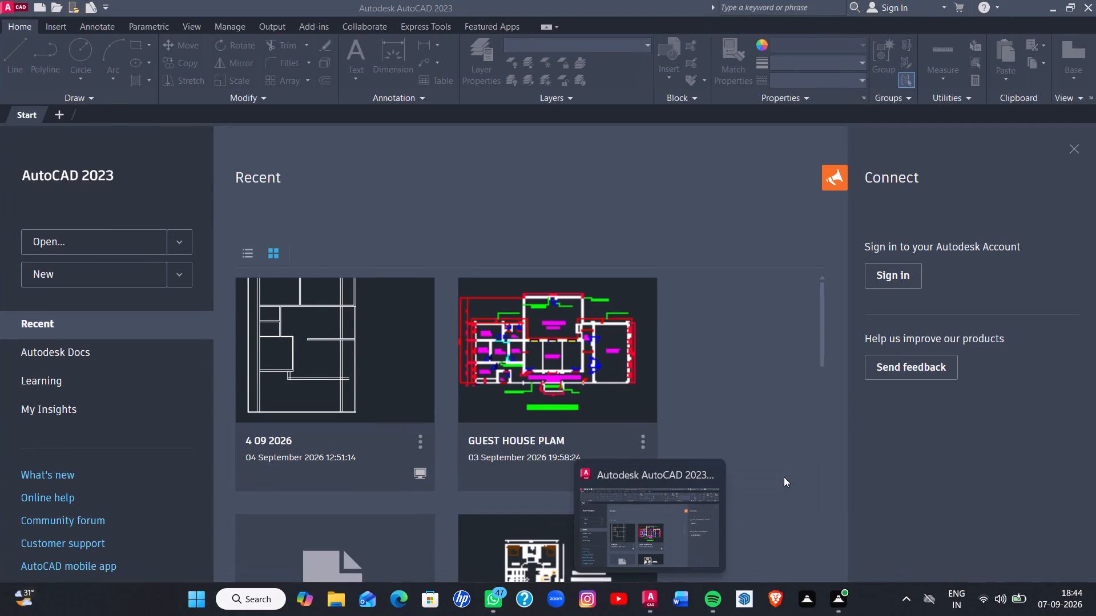
Create a new blank drawing from the acadiso.dwt template.
click(100, 270)
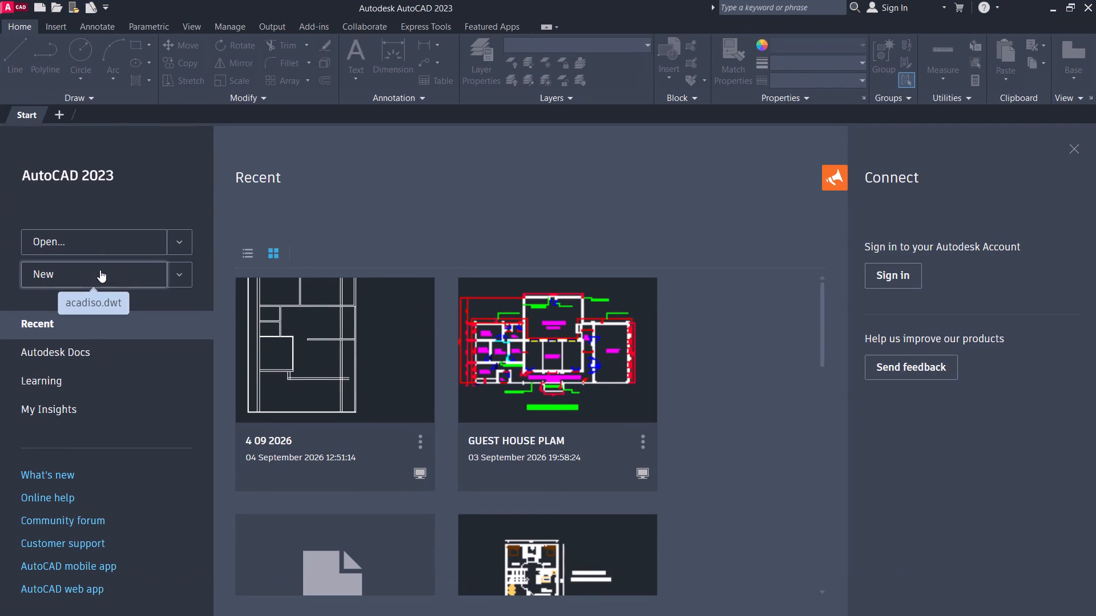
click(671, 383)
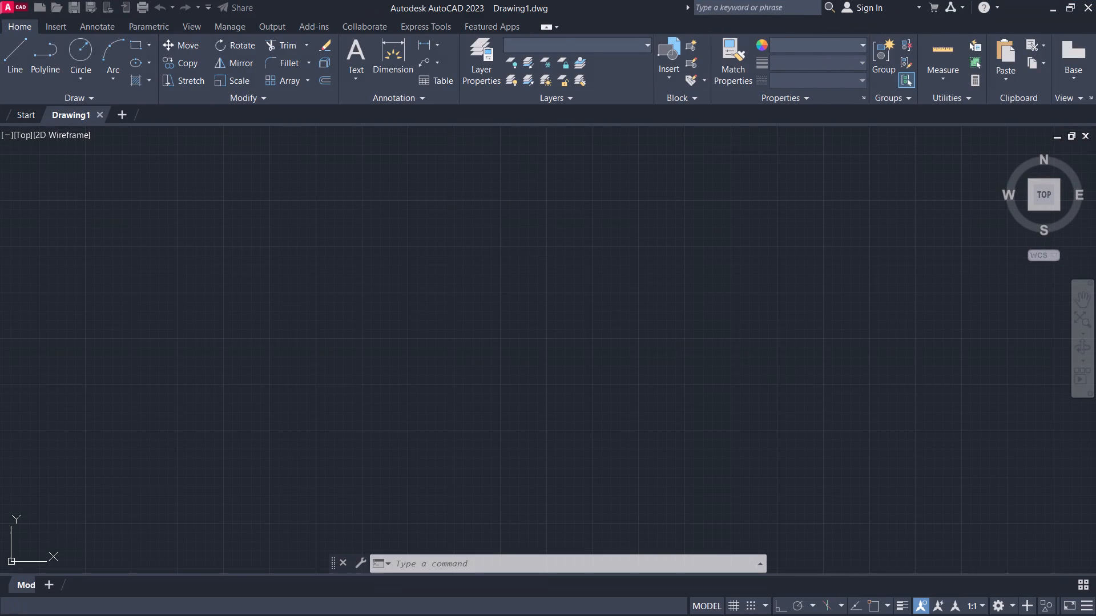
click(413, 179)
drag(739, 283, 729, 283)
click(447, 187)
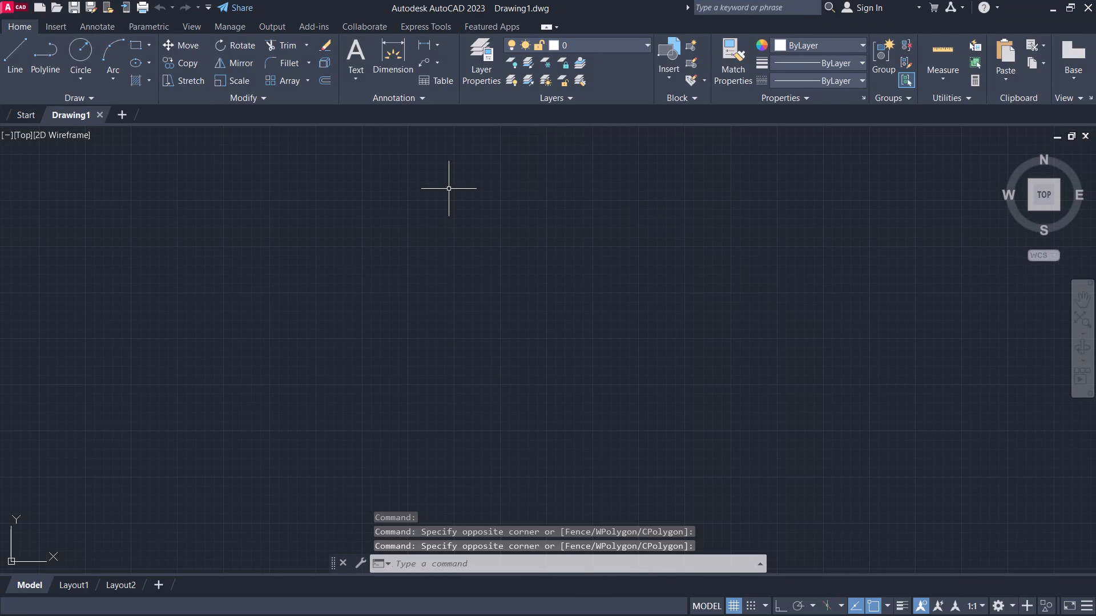
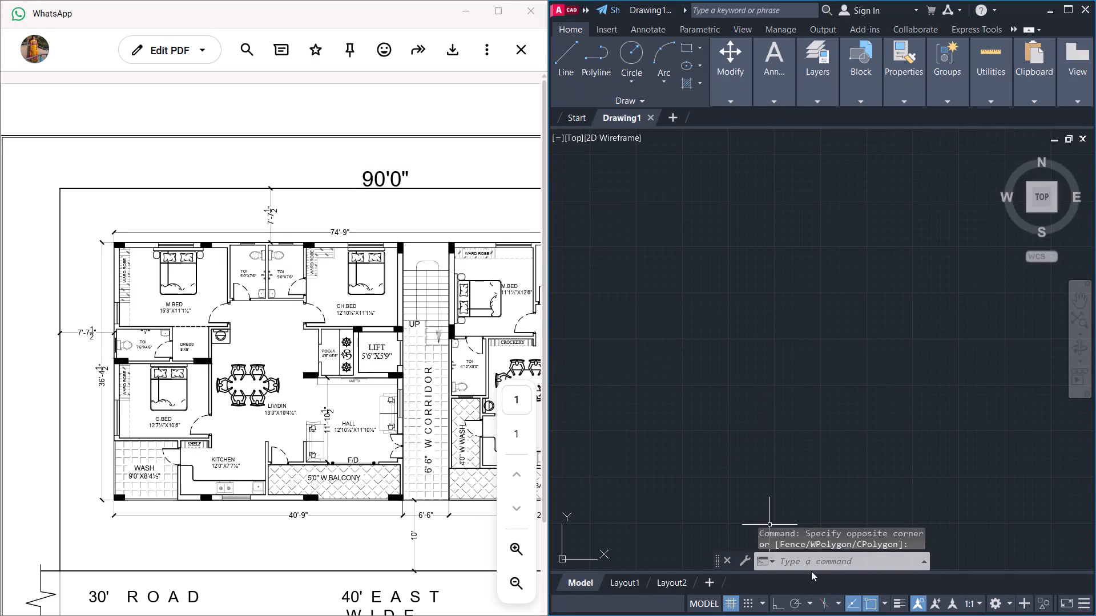
Configure the drawing units to Architectural length type with 0'-0" precision.
text(un)
key(Return)
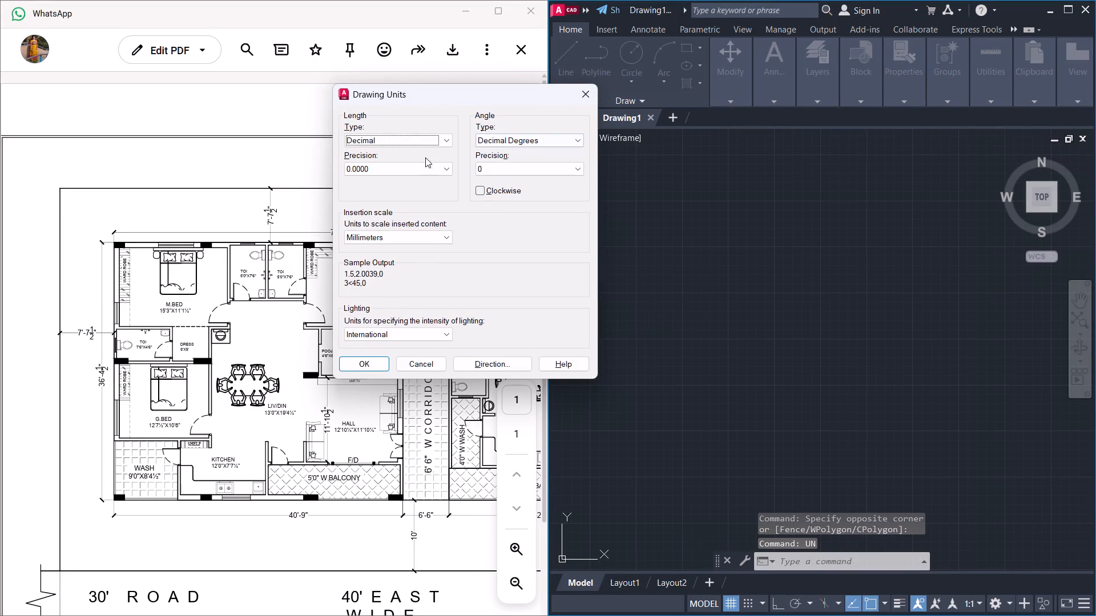
click(428, 142)
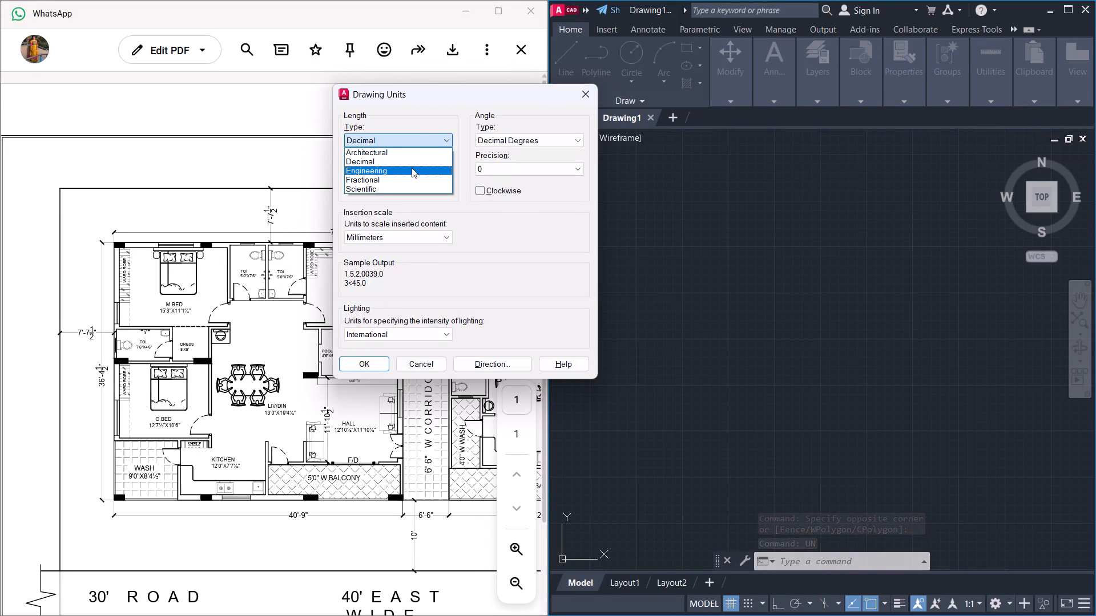
click(413, 152)
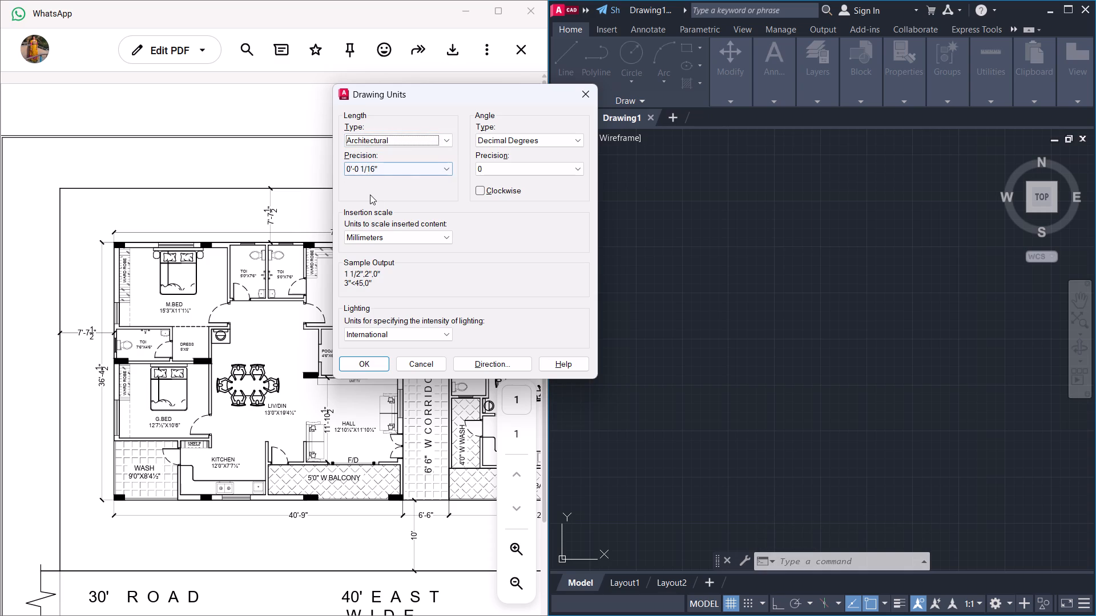
click(414, 167)
click(380, 185)
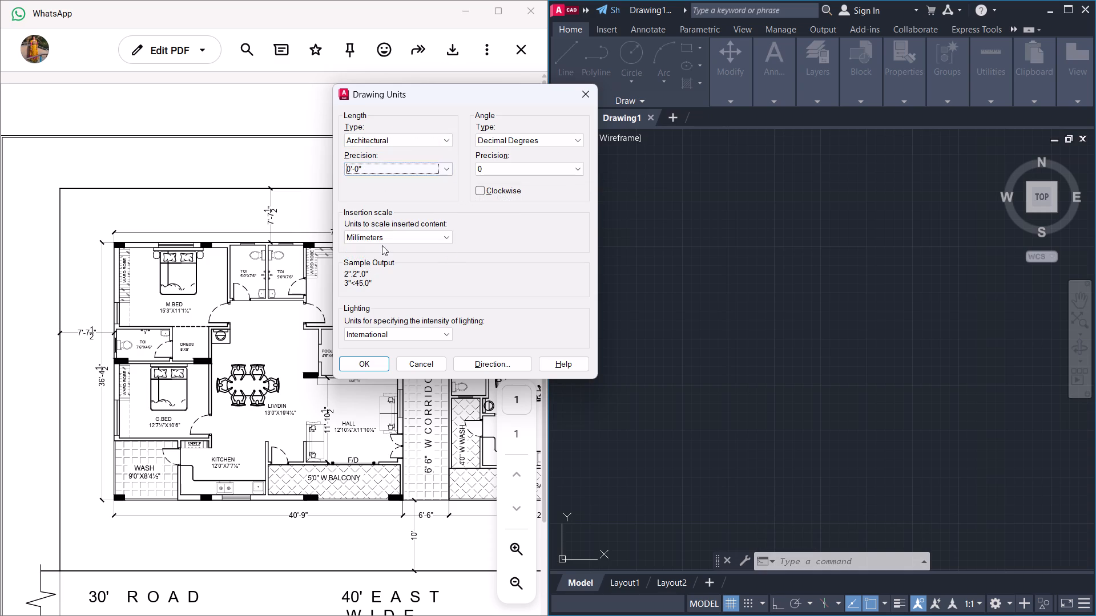
click(362, 364)
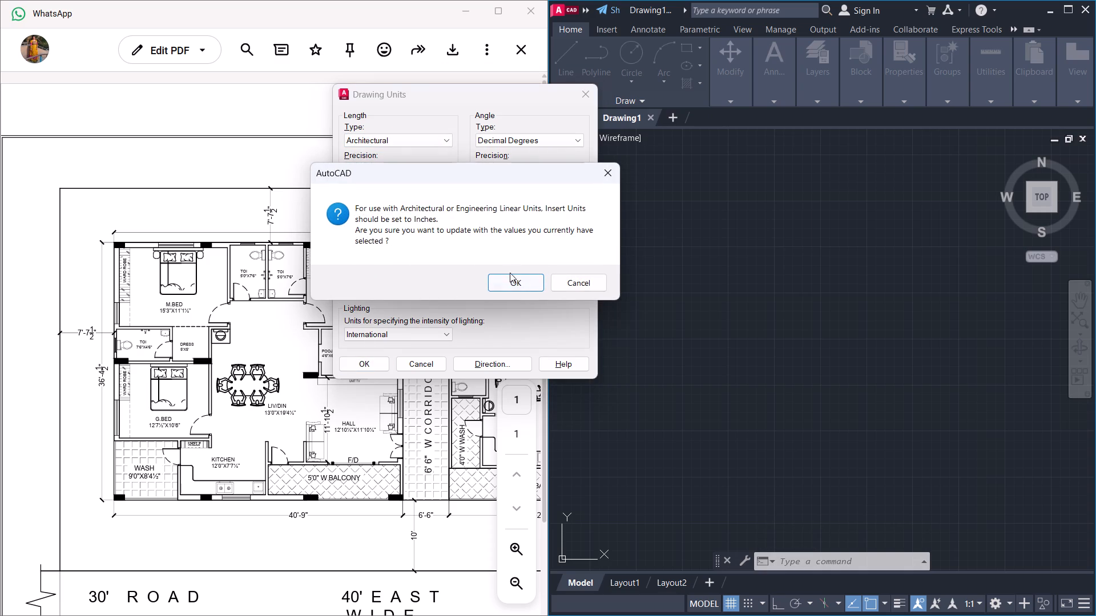
click(518, 278)
Modify the ISO-25 dimension style's primary units to Architectural format with 0'-0 1/2" precision, and set the style current.
key(d)
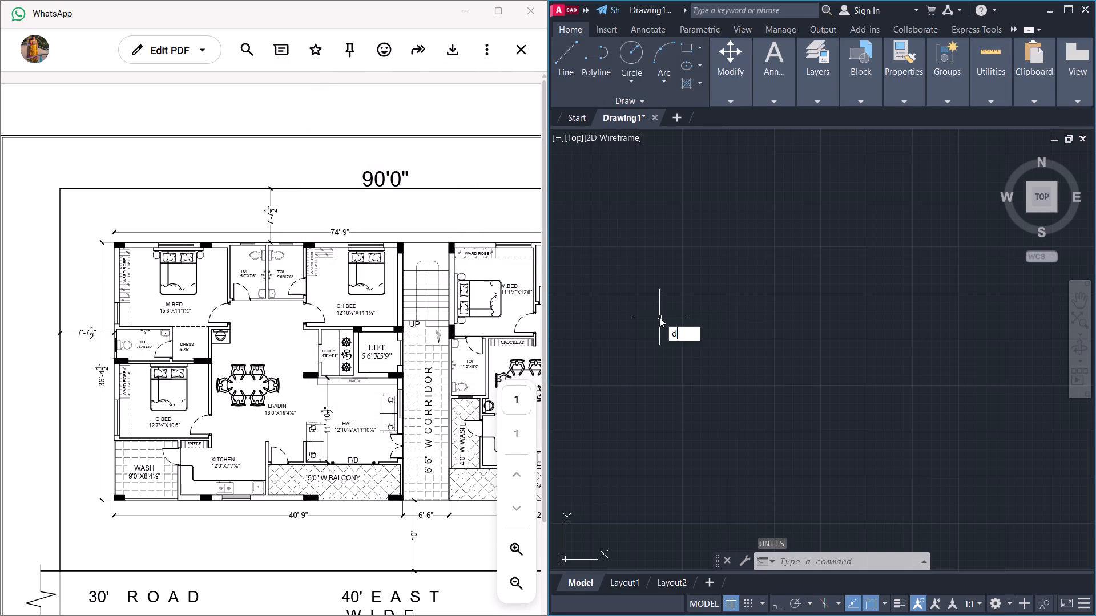
key(Return)
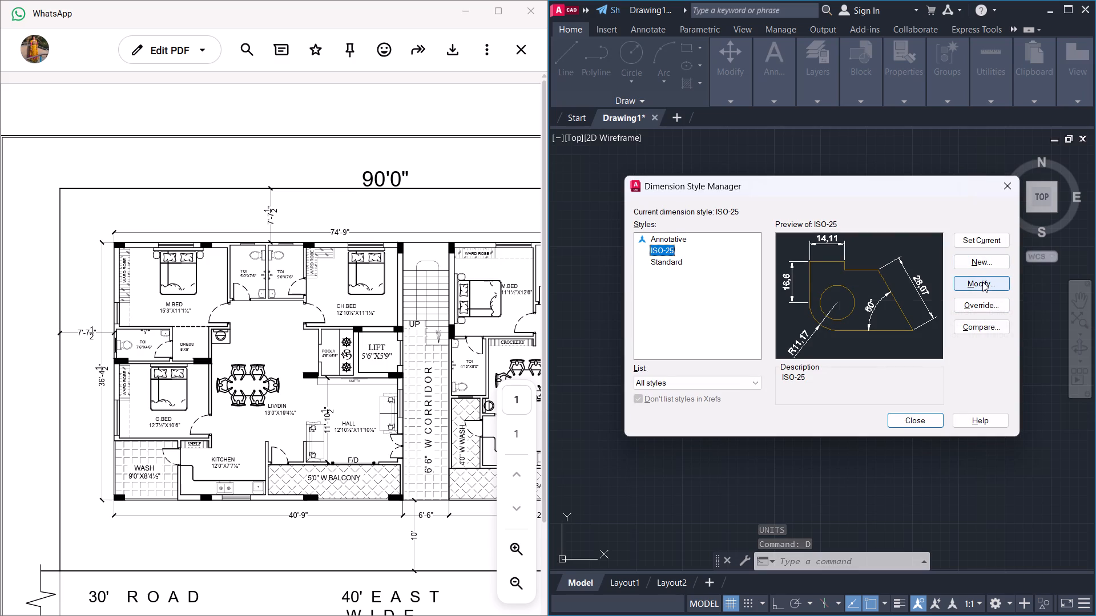
click(982, 282)
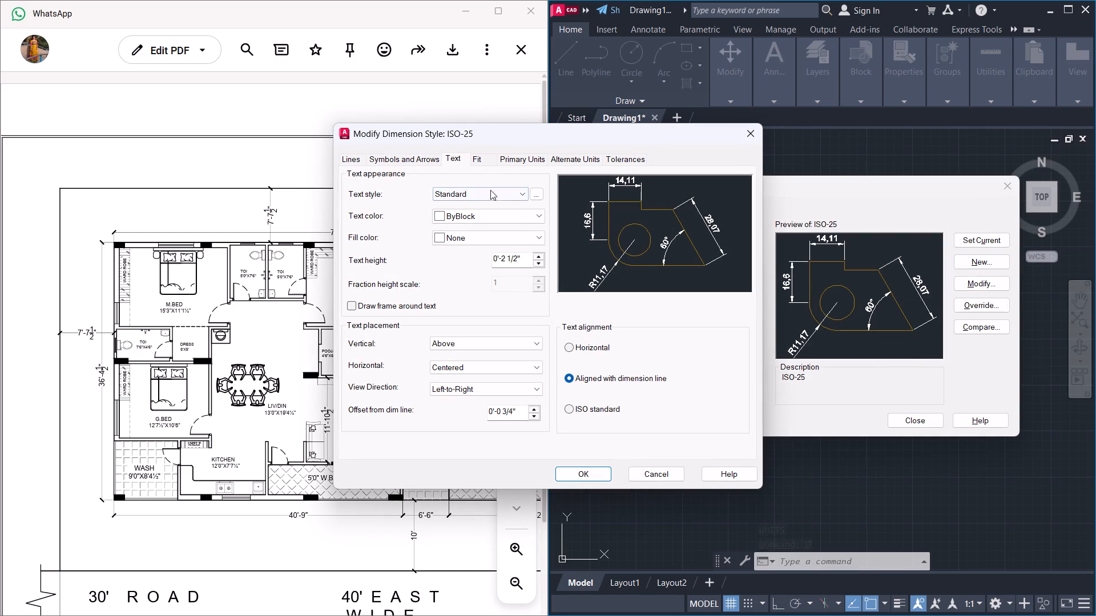
click(512, 159)
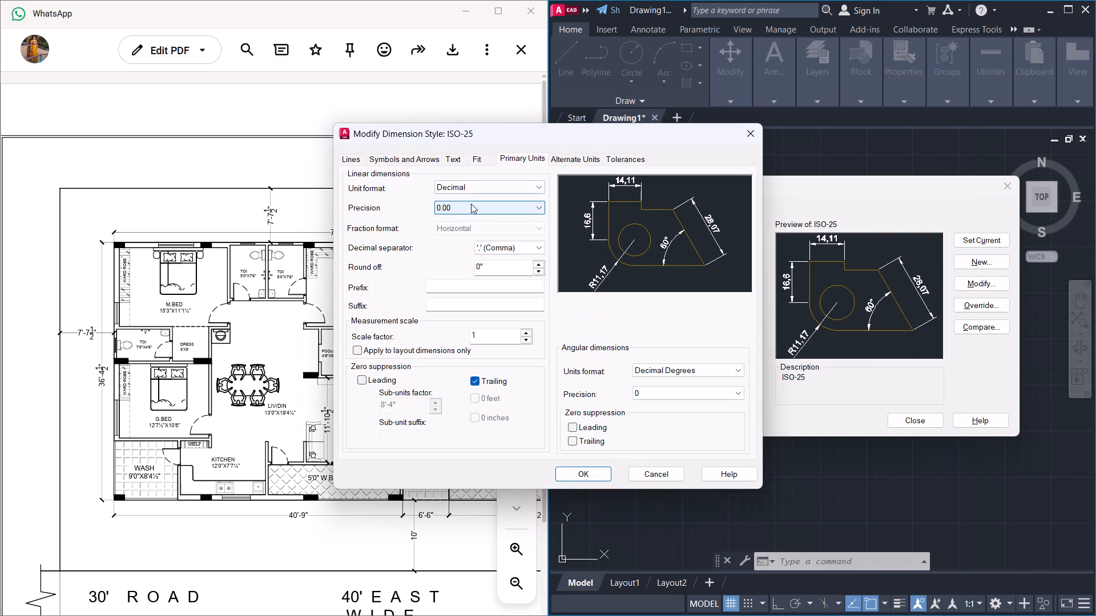
click(482, 189)
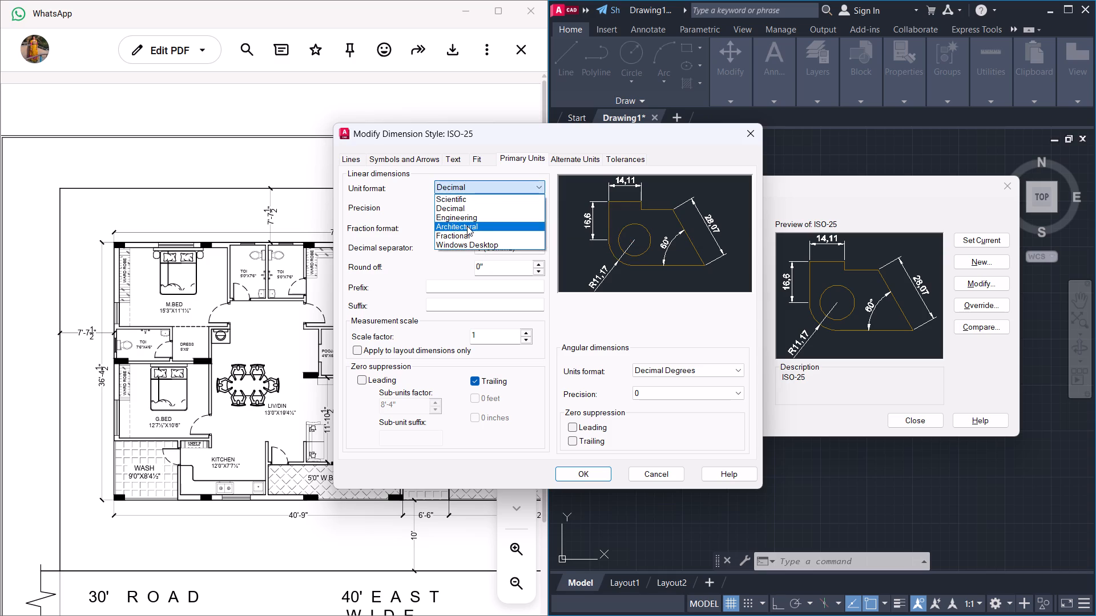
click(467, 226)
click(490, 205)
click(460, 224)
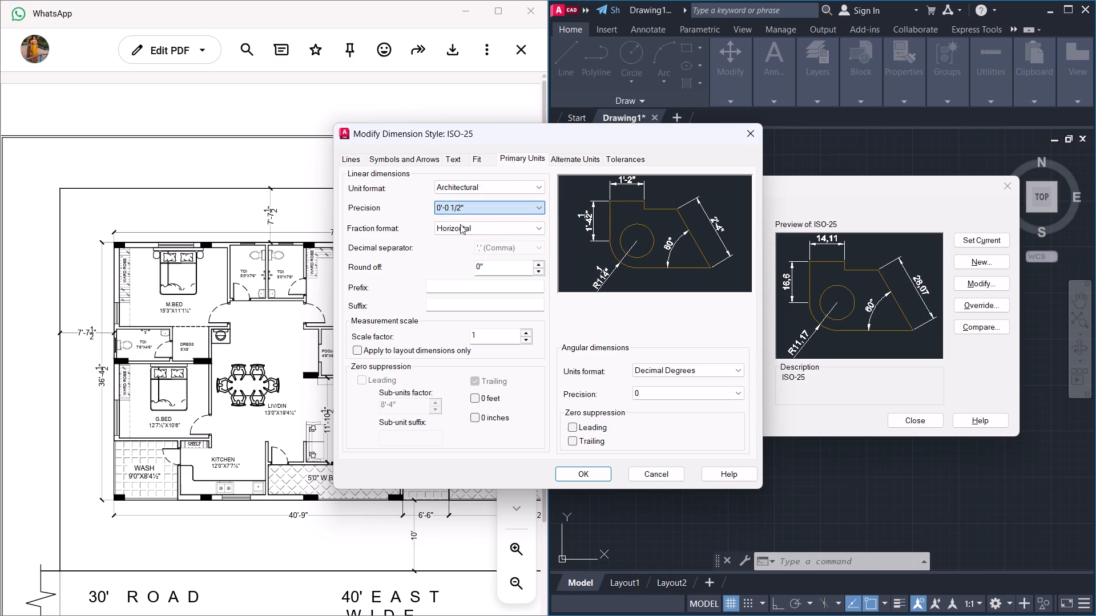
click(587, 475)
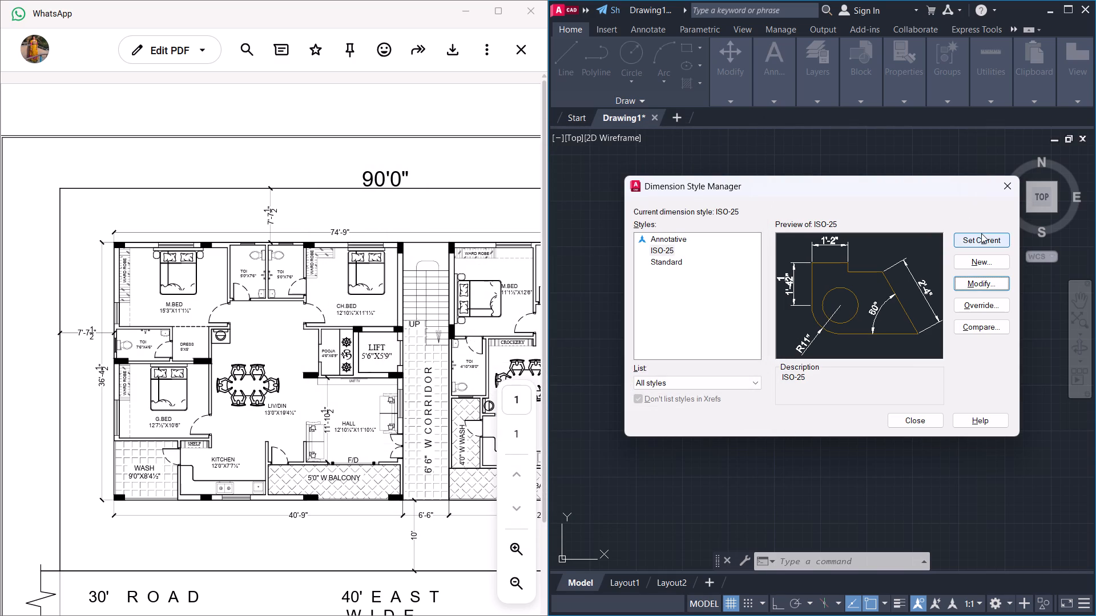
click(981, 233)
click(906, 422)
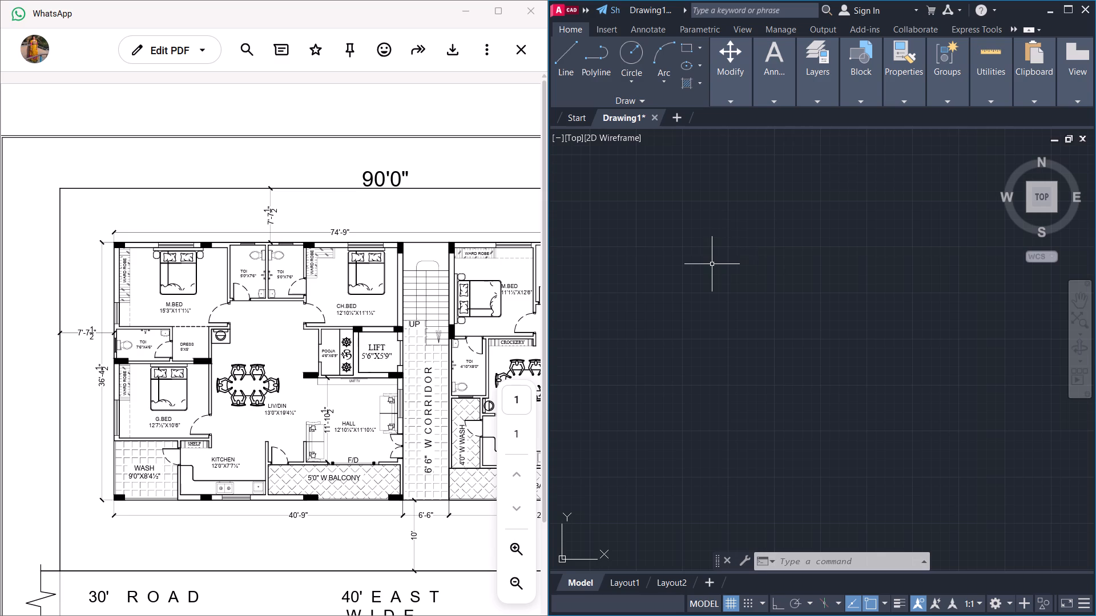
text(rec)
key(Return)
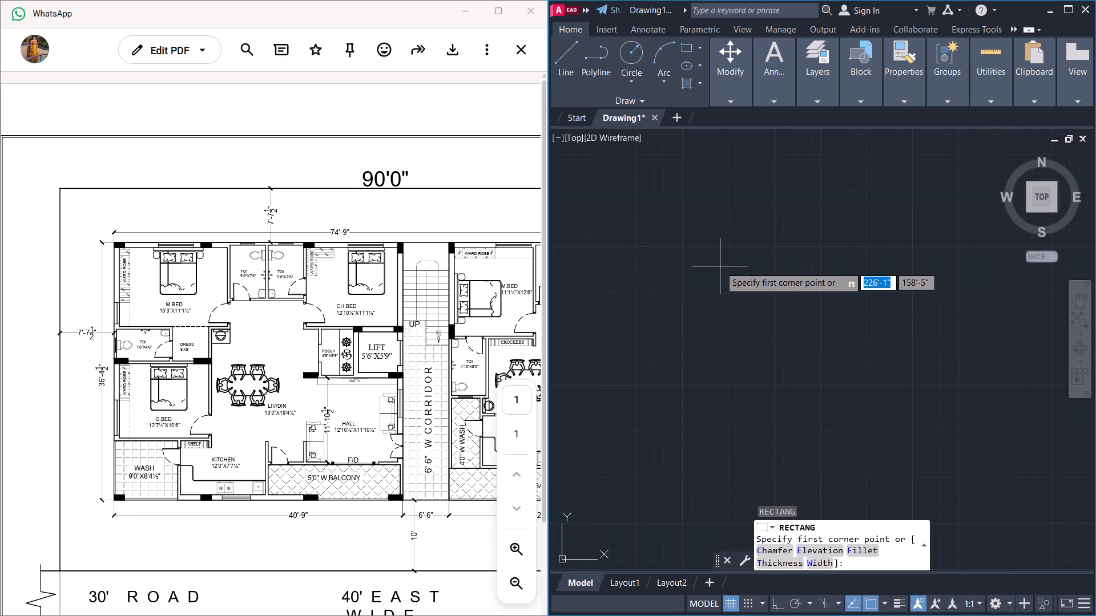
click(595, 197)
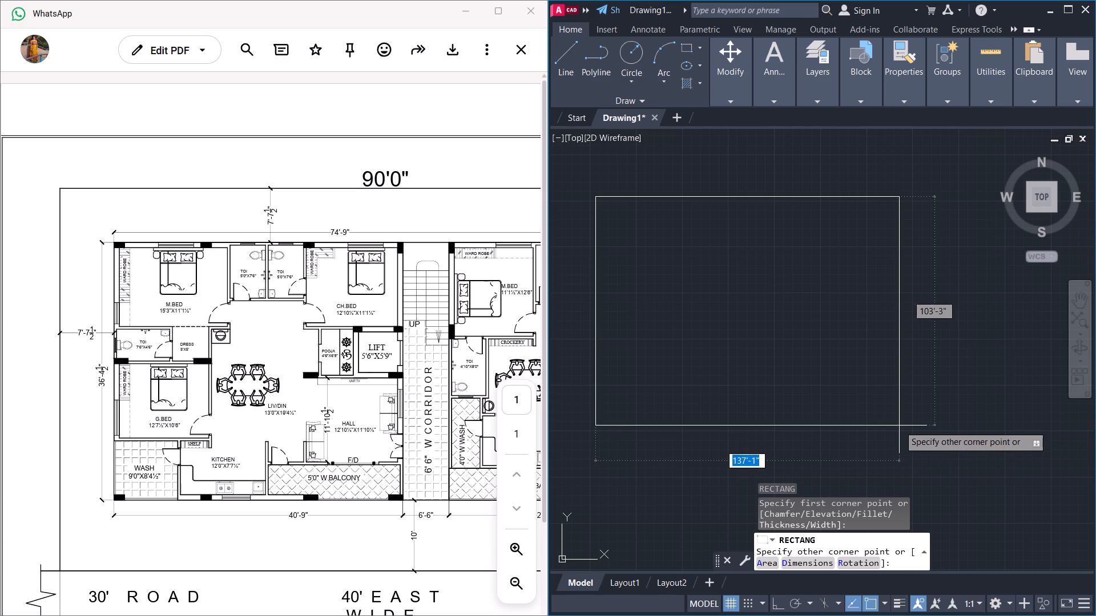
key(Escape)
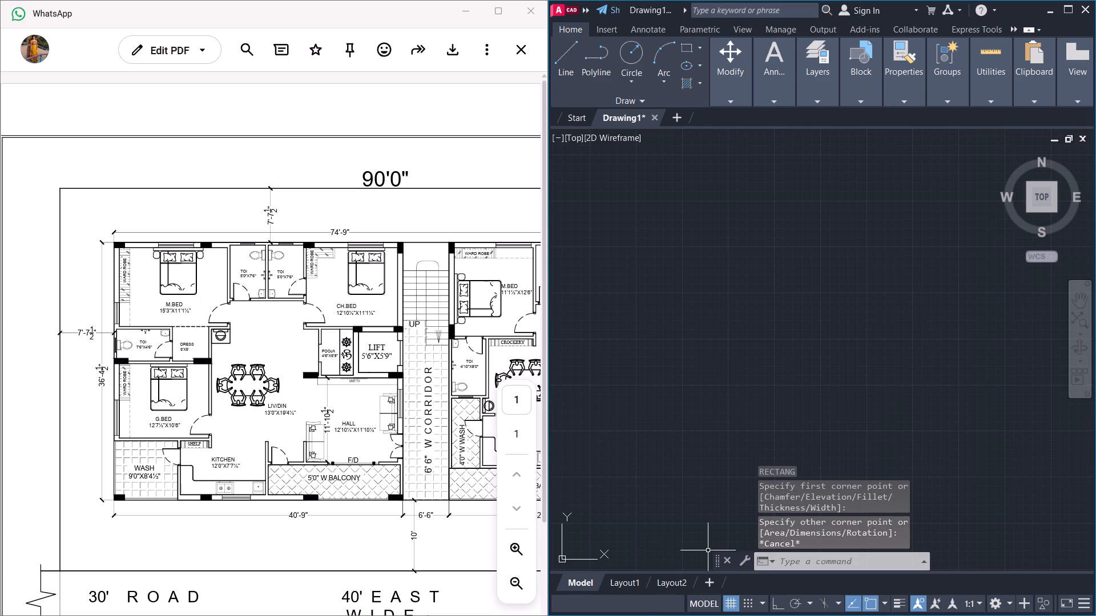
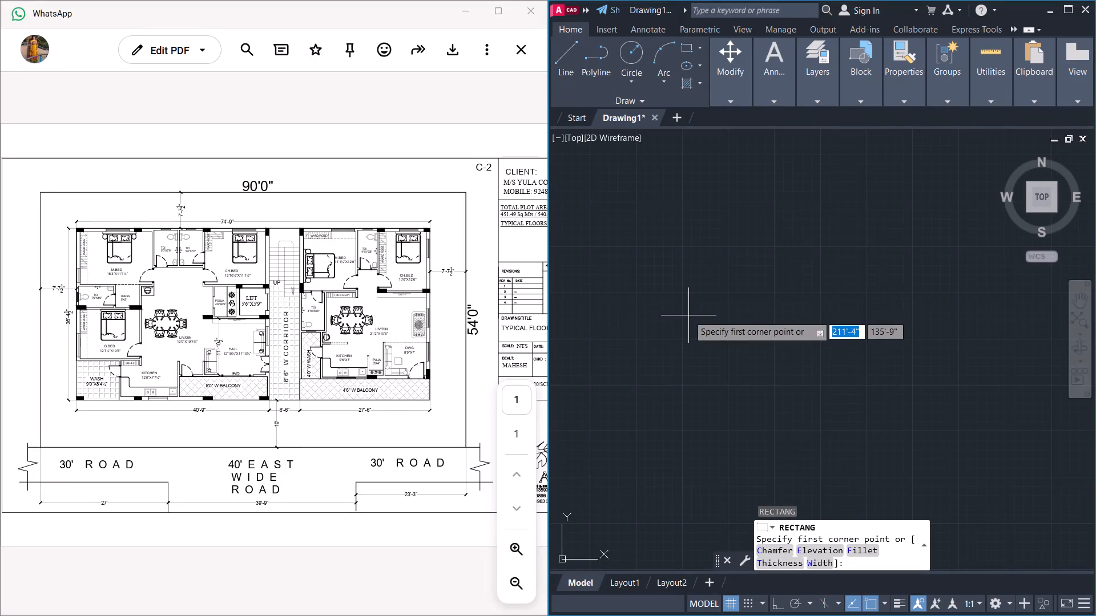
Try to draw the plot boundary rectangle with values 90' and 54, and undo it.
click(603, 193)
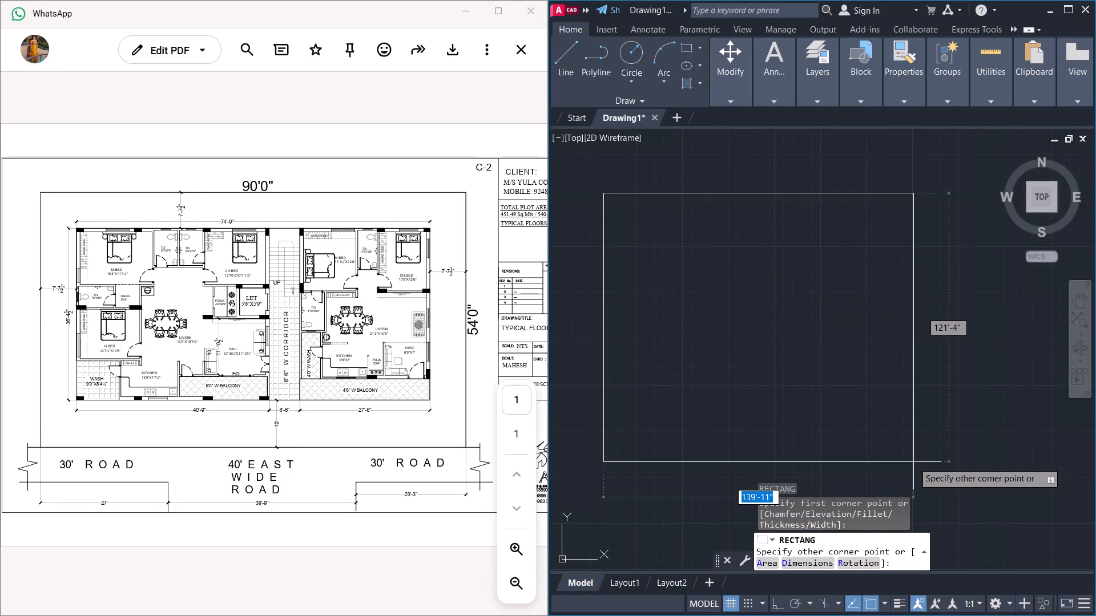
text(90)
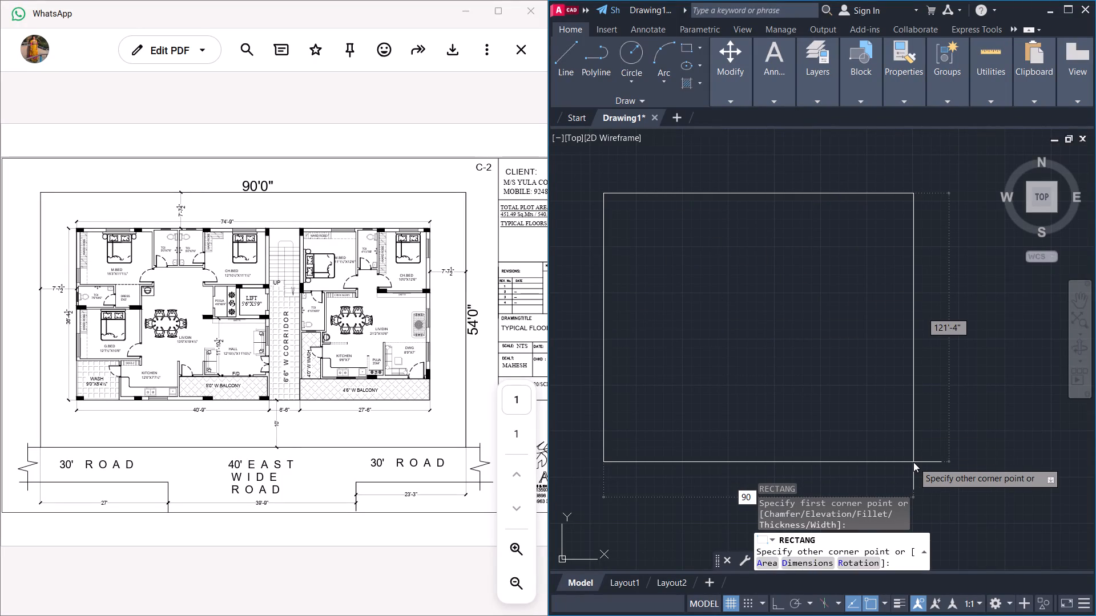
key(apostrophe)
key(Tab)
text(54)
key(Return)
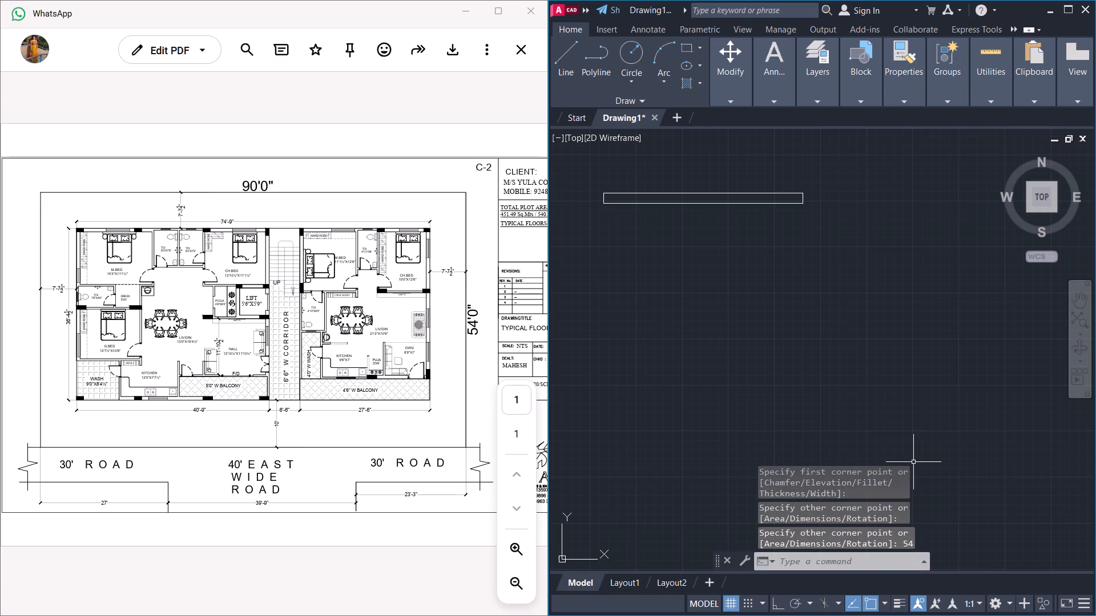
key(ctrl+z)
Draw the plot boundary as a rectangle 90' long and 54' wide using the Dimensions option.
text(rec)
key(Return)
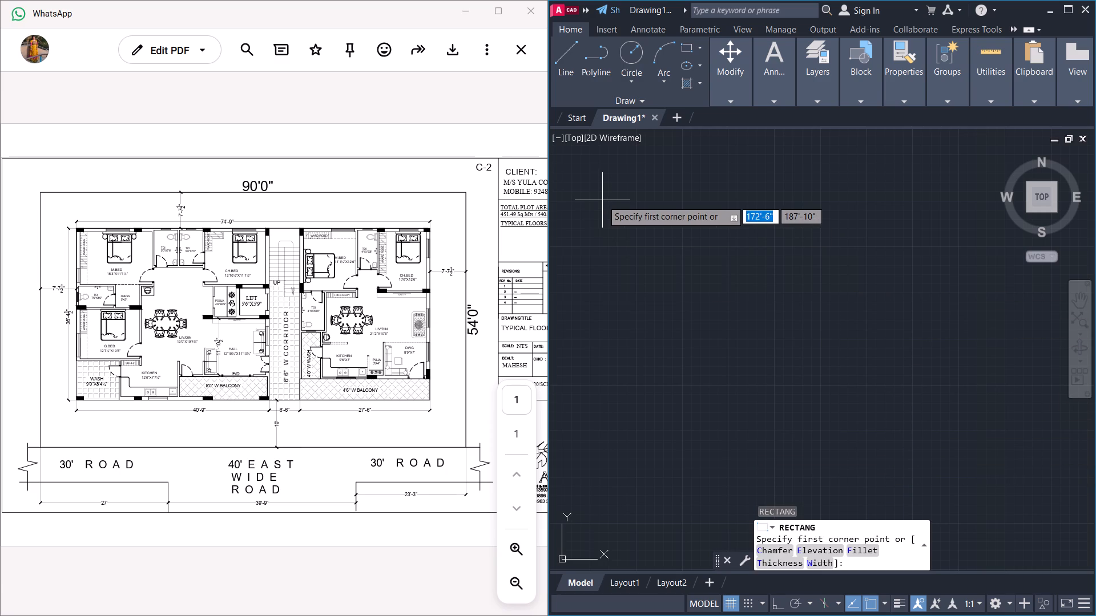
click(602, 200)
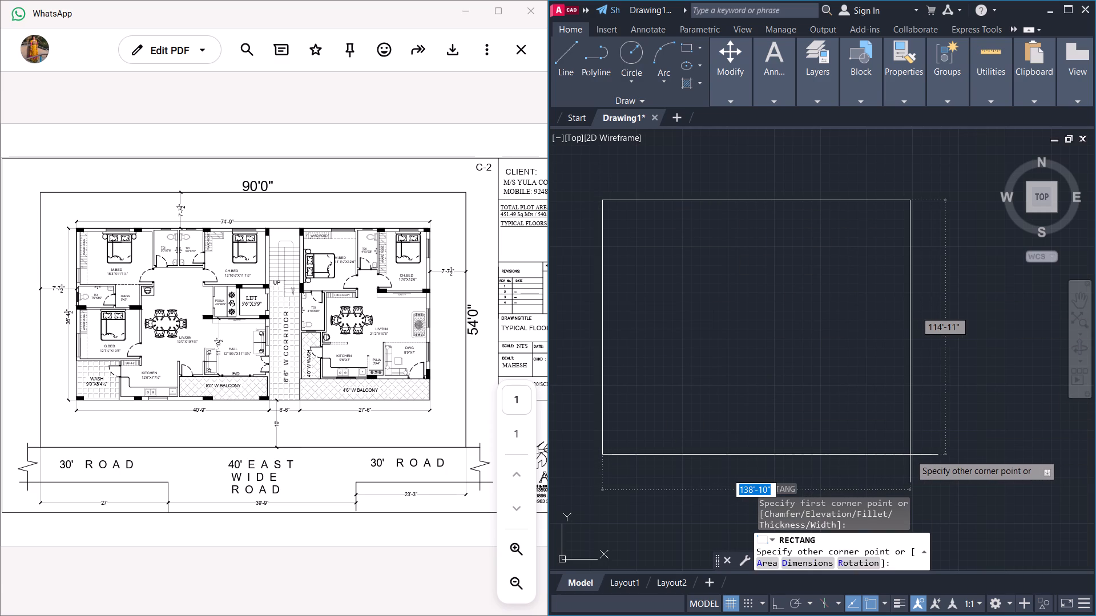
click(811, 564)
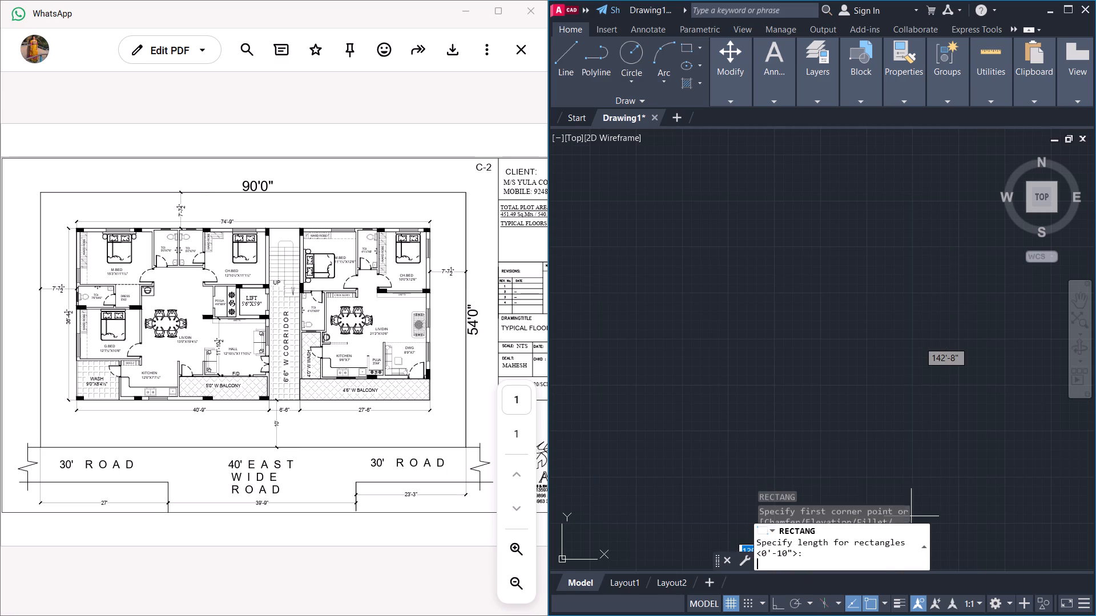
text(90)
key(apostrophe)
key(Return)
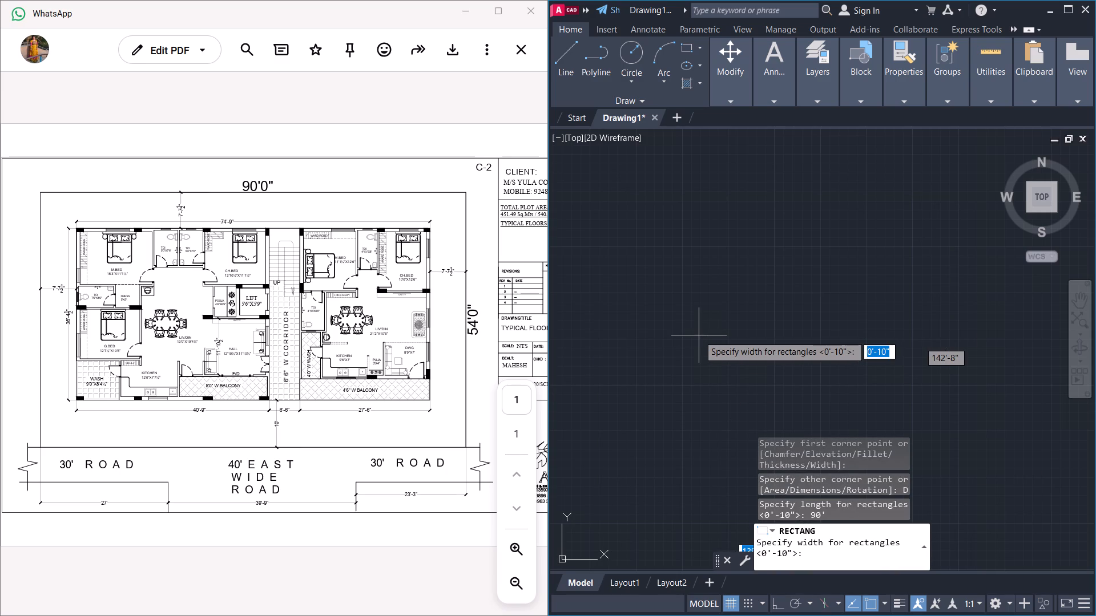
text(54')
key(Return)
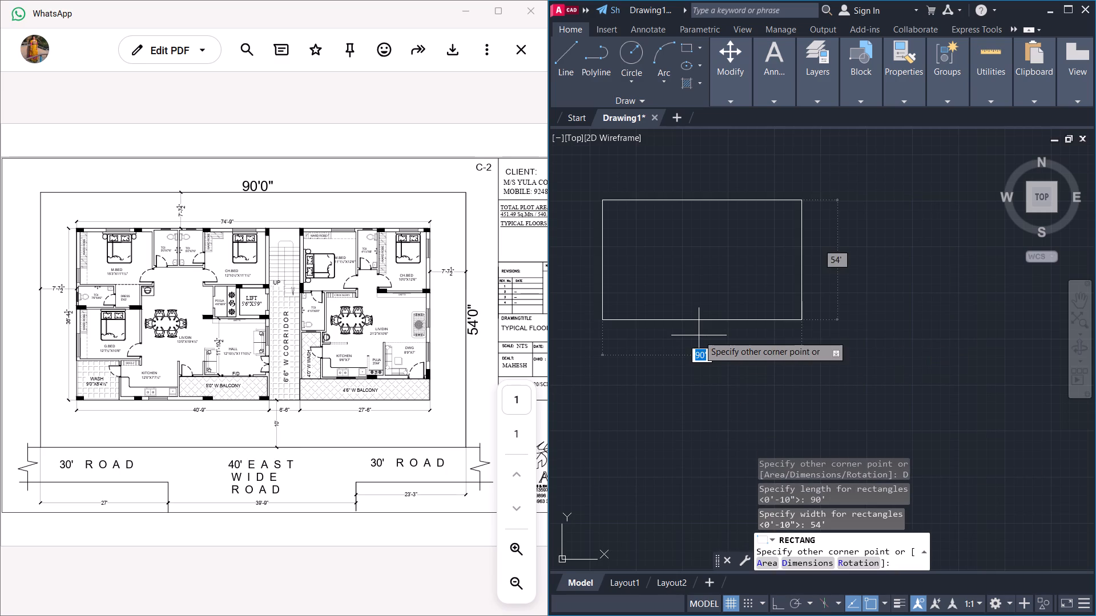
click(771, 387)
middle_drag(667, 241, 737, 314)
scroll(739, 312, up, 1)
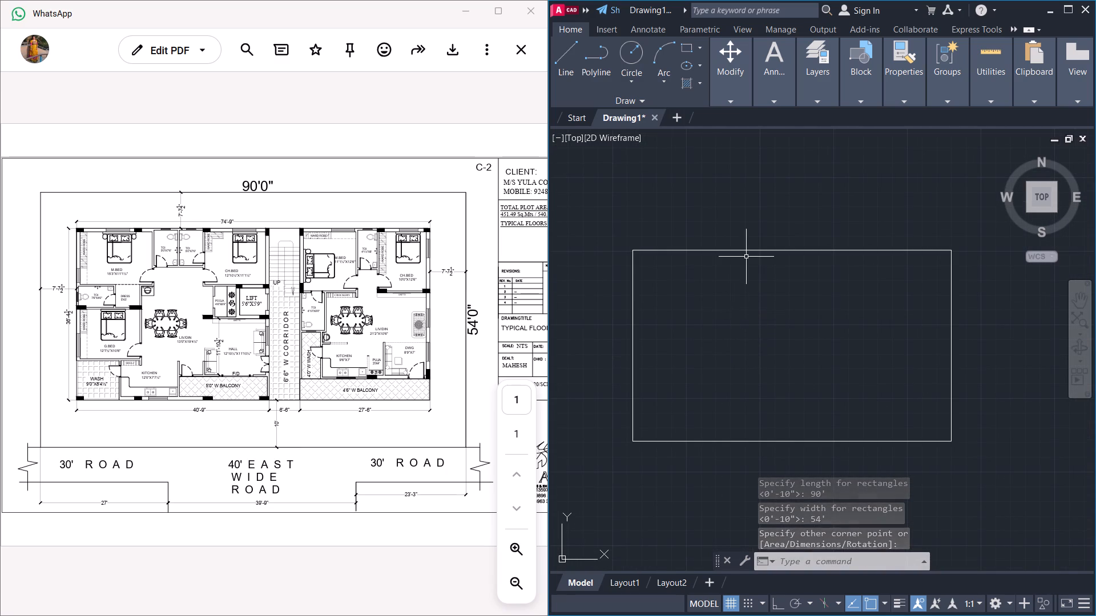
middle_drag(746, 257, 751, 248)
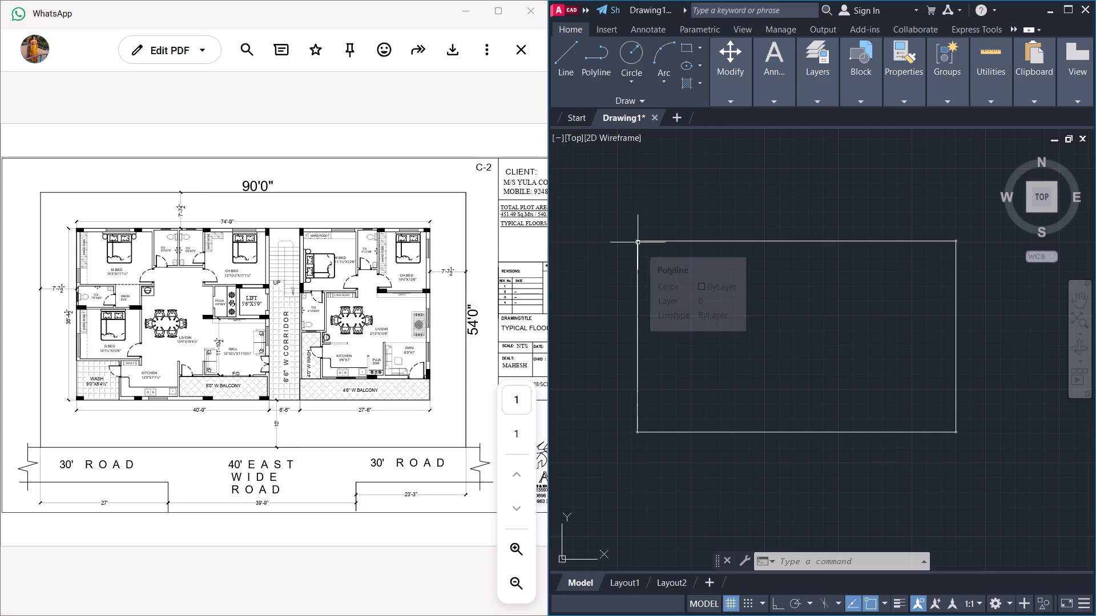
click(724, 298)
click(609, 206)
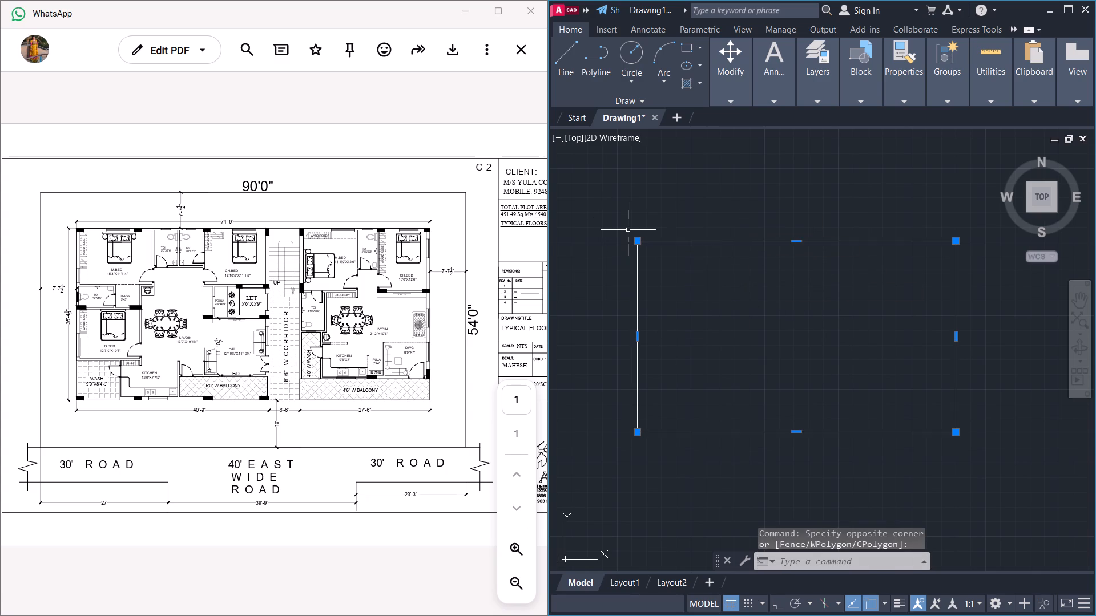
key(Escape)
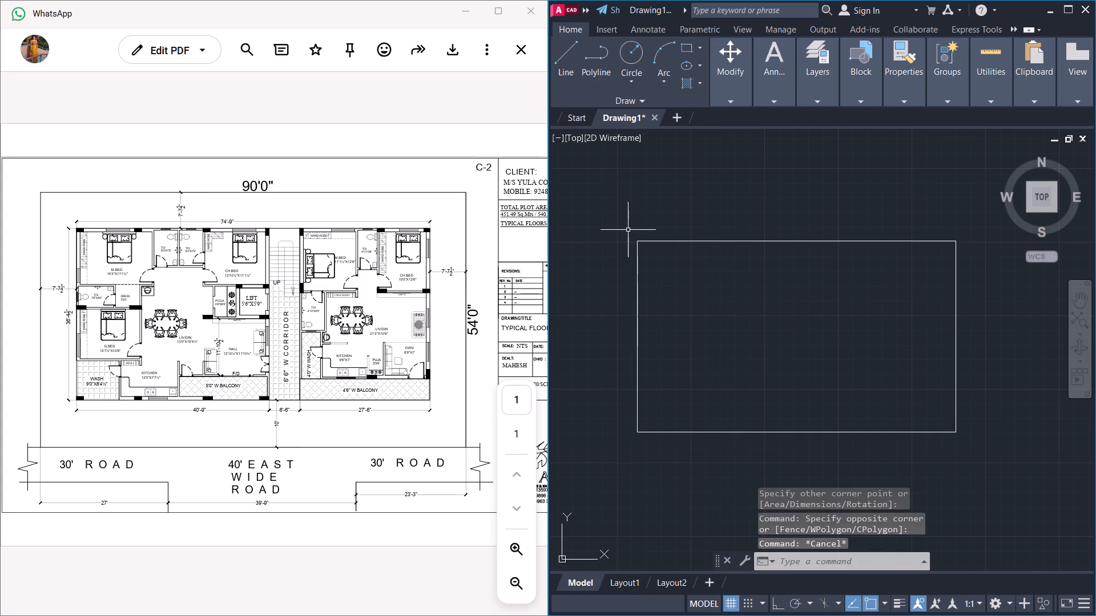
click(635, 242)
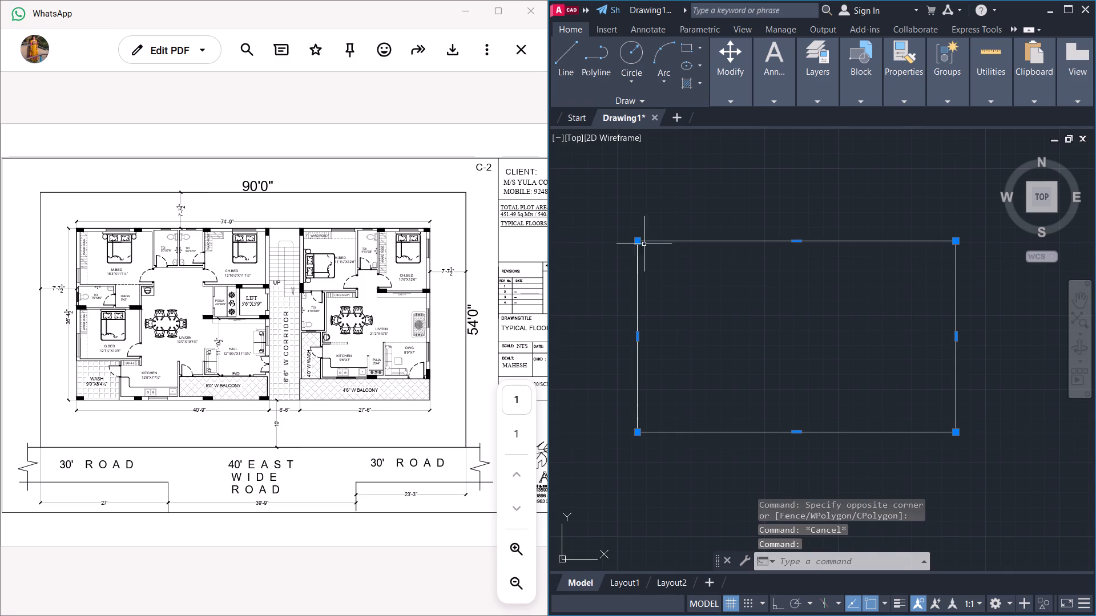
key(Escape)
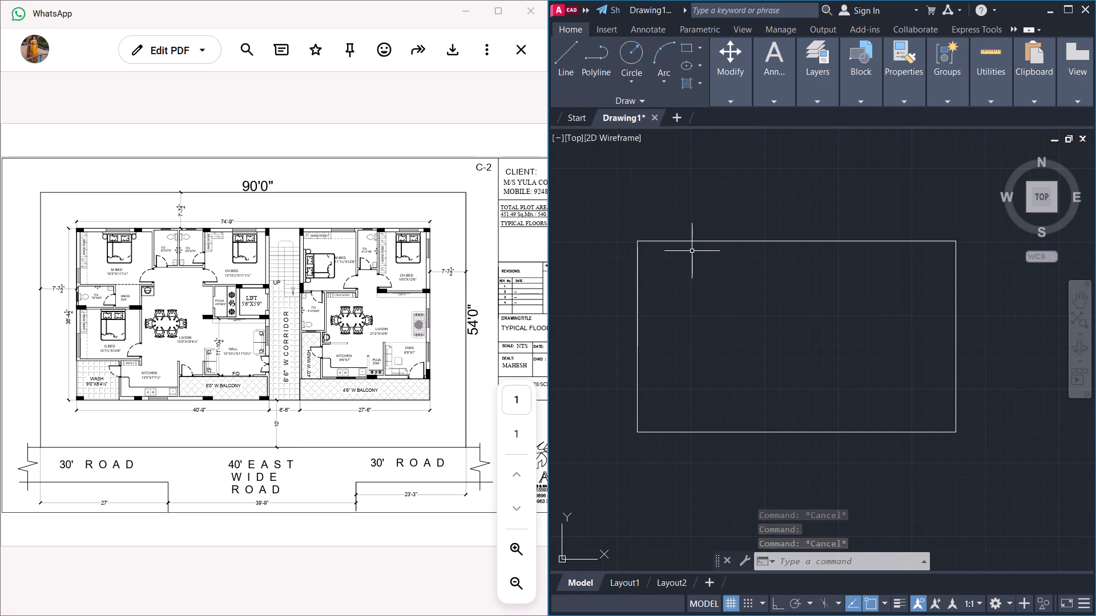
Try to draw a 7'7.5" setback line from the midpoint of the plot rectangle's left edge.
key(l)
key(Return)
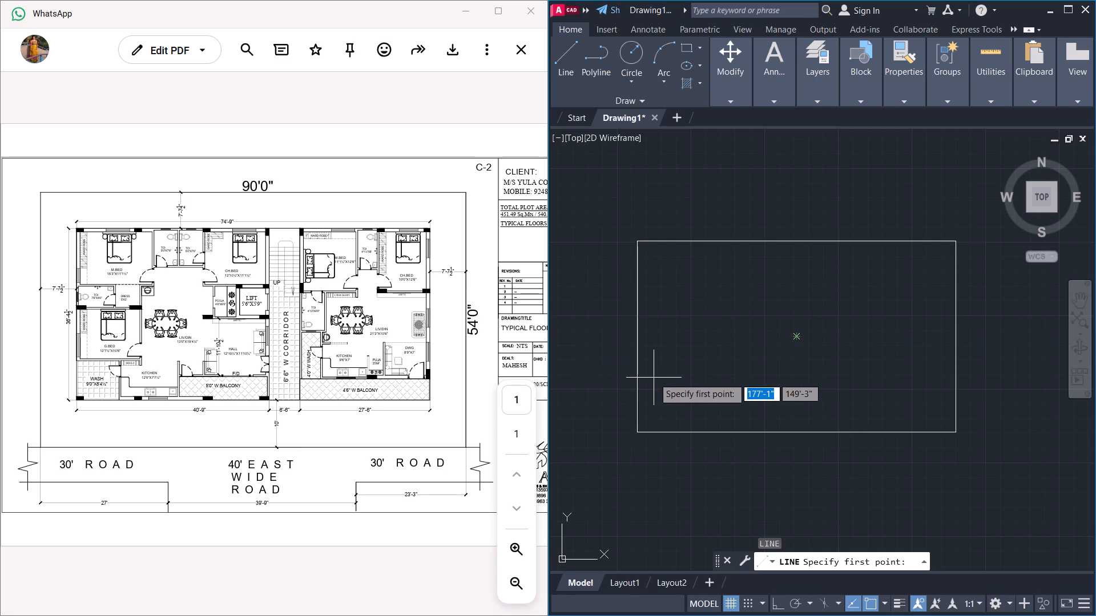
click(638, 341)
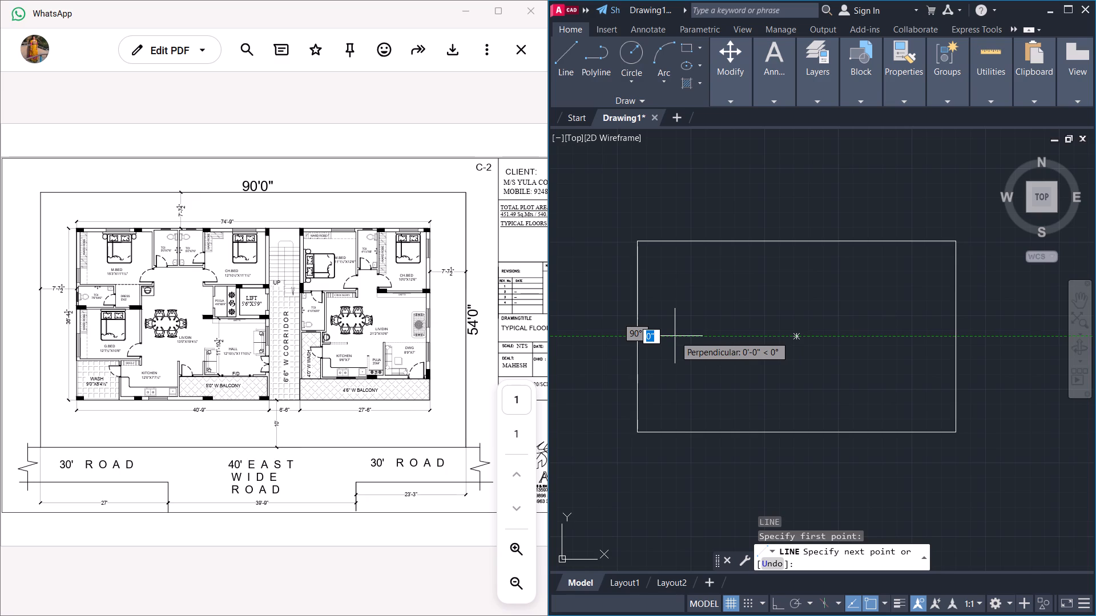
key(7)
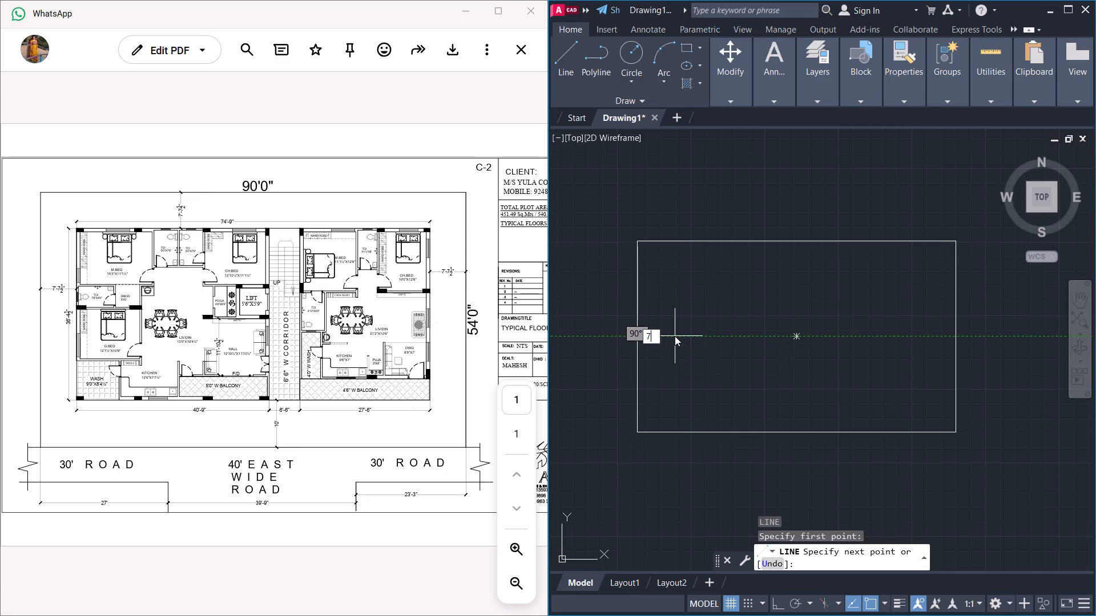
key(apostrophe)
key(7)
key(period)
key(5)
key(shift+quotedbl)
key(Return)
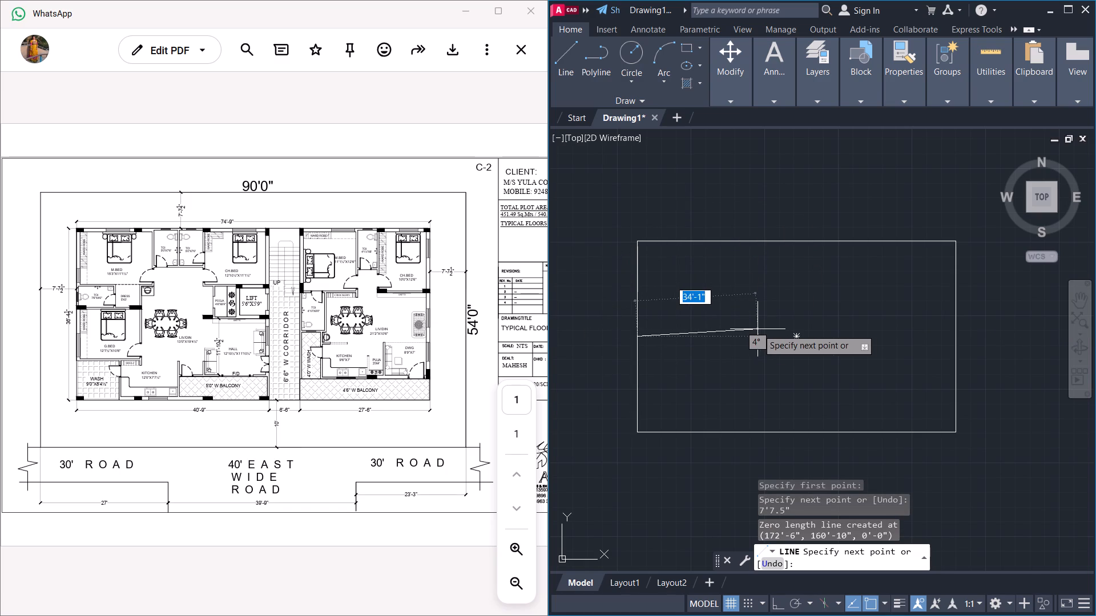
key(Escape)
Draw a horizontal 7'7.5" setback line inward from the midpoint of the plot rectangle's left edge.
key(l)
key(Return)
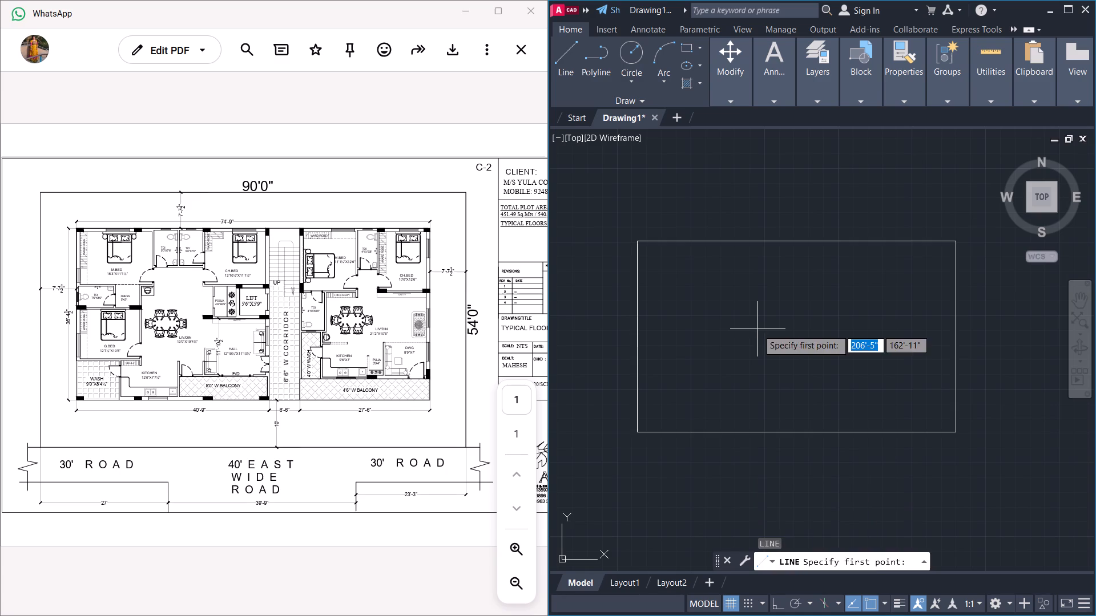
click(638, 335)
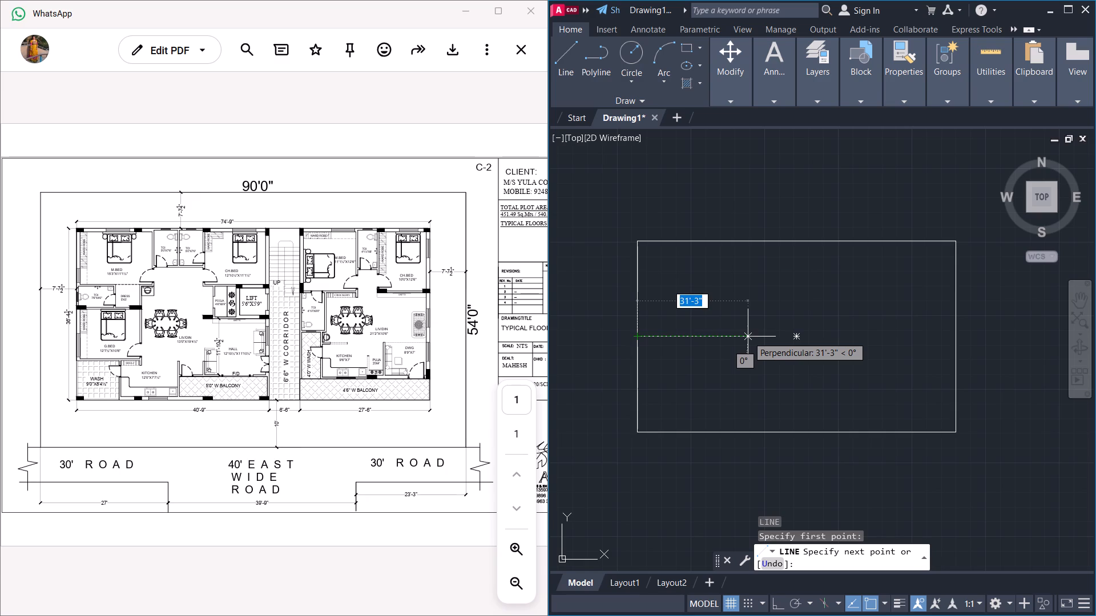
text(7')
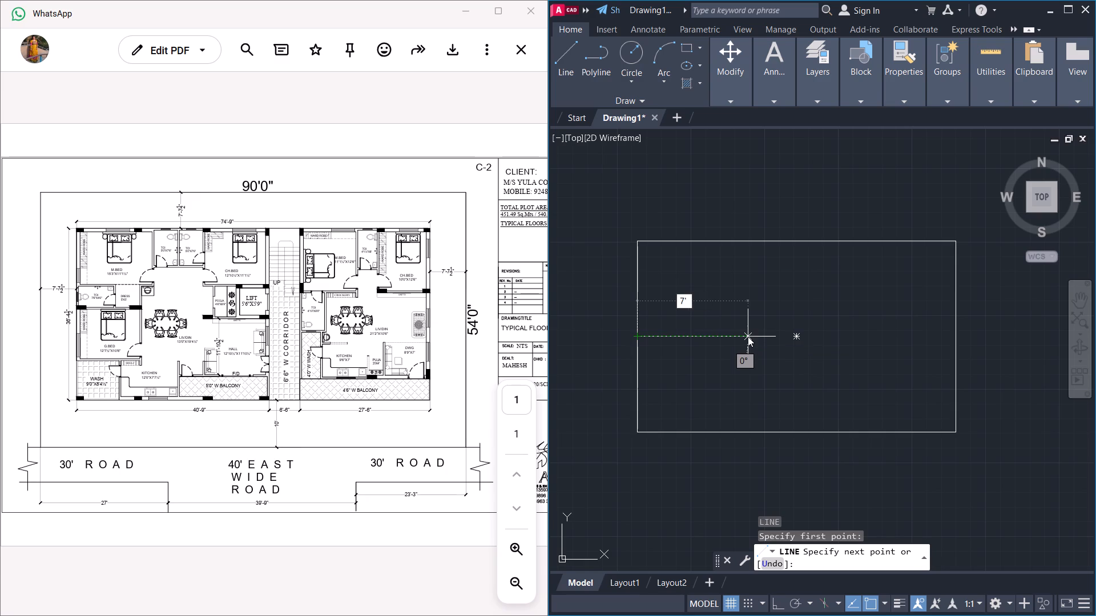
key(7)
text(.5)
key(shift+quotedbl)
key(Return)
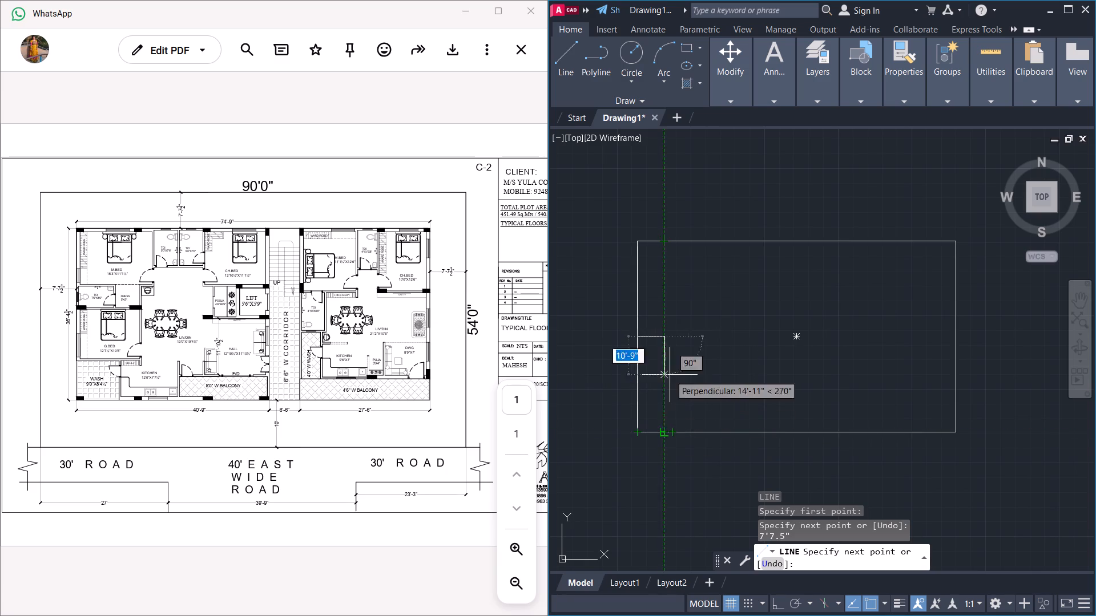
key(Escape)
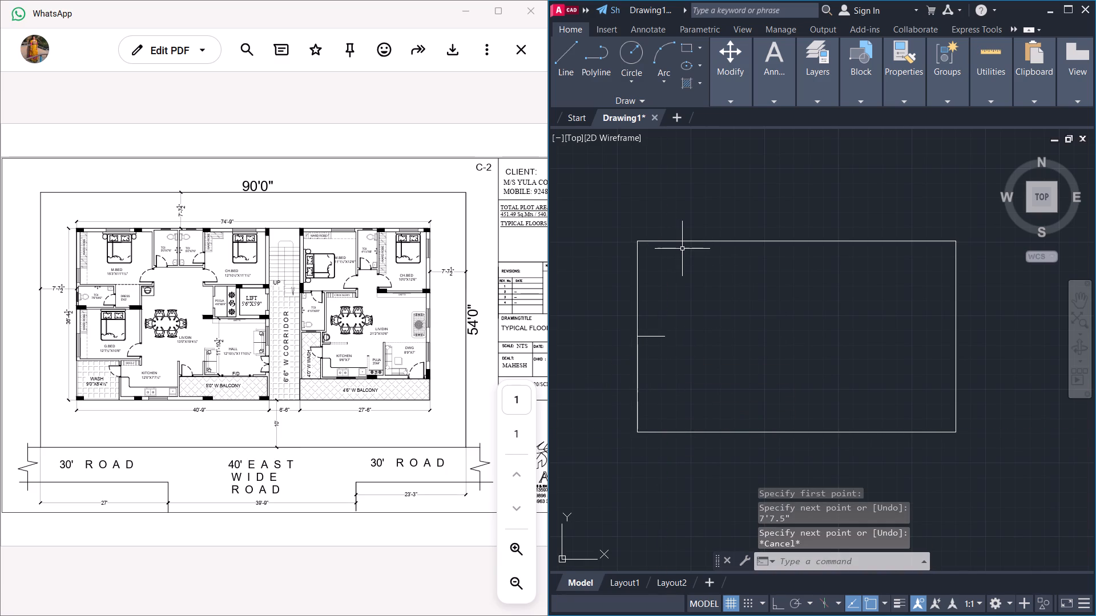
With Ortho on, draw a 7'7.5" line down from the plot's top edge near its left corner, continuing with a horizontal line about 72'-8" rightward.
key(l)
key(Return)
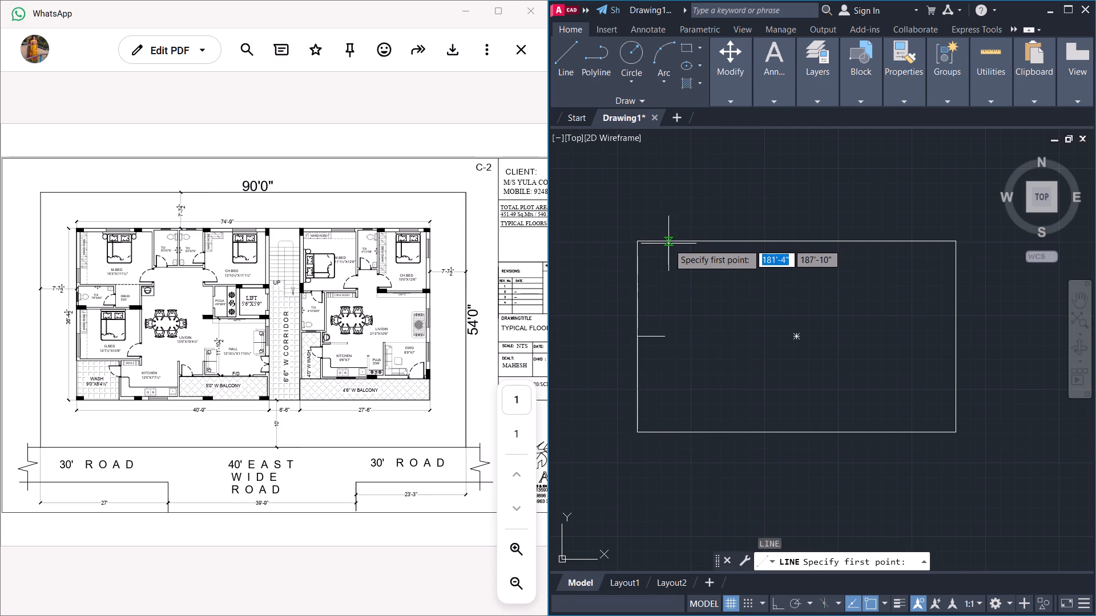
click(667, 241)
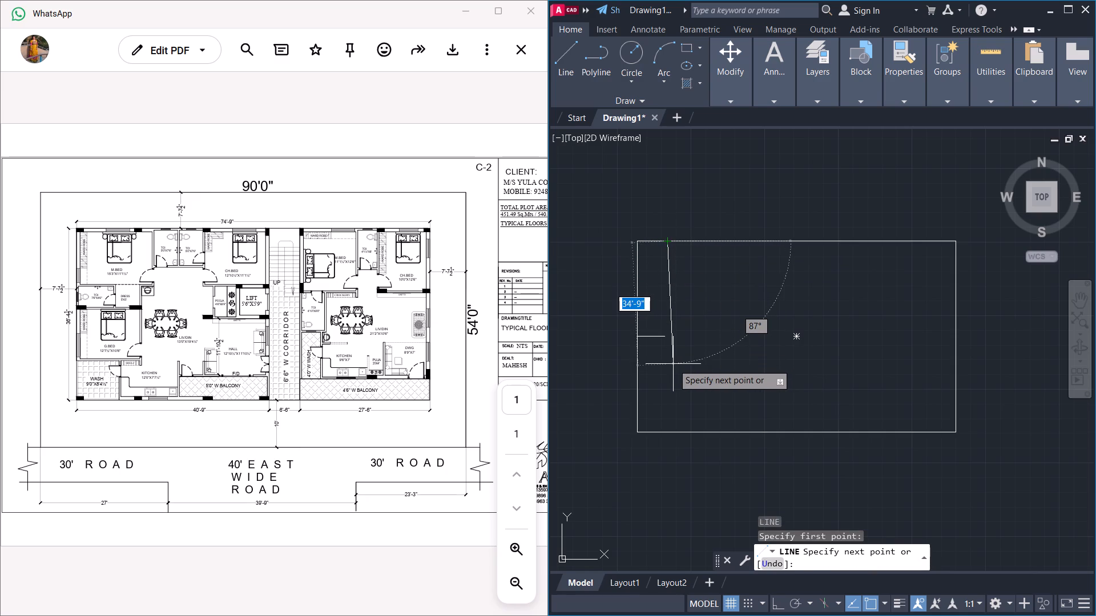
key(F8)
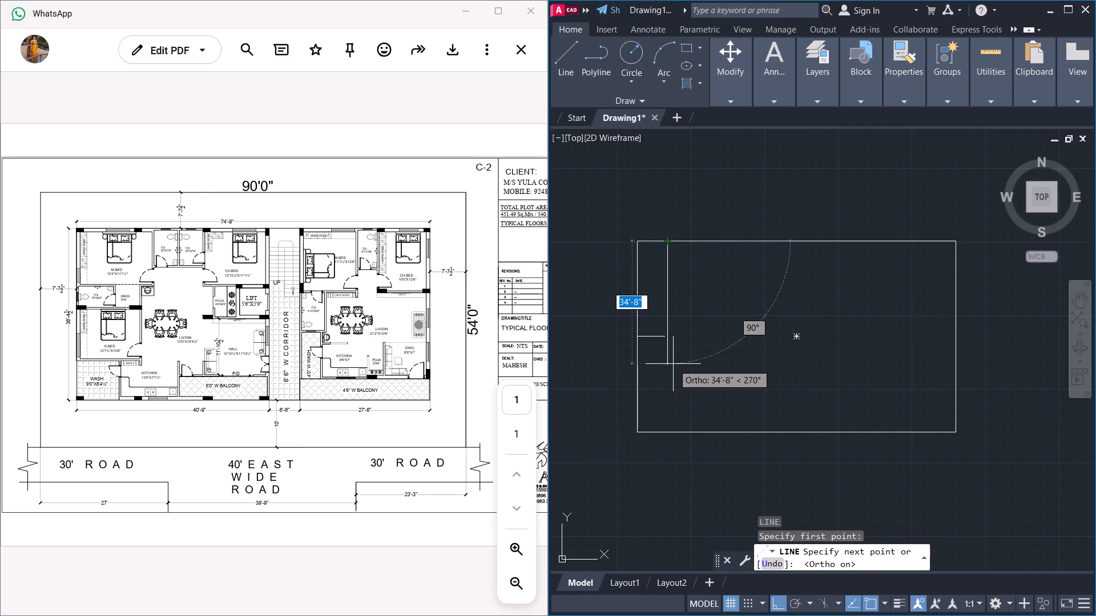
key(7)
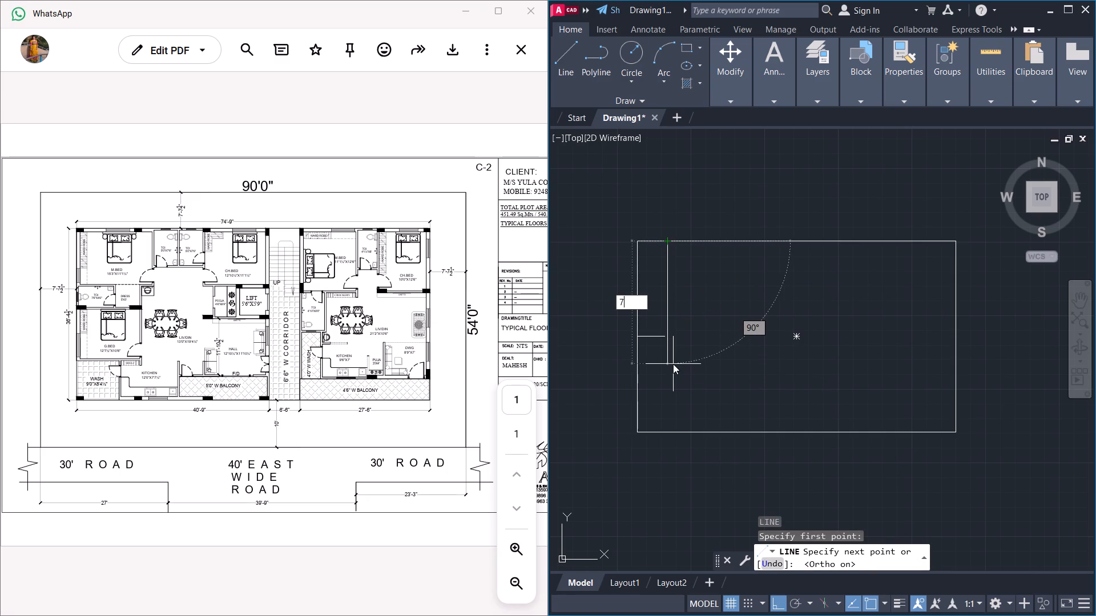
text('7.5)
key(shift+quotedbl)
key(Return)
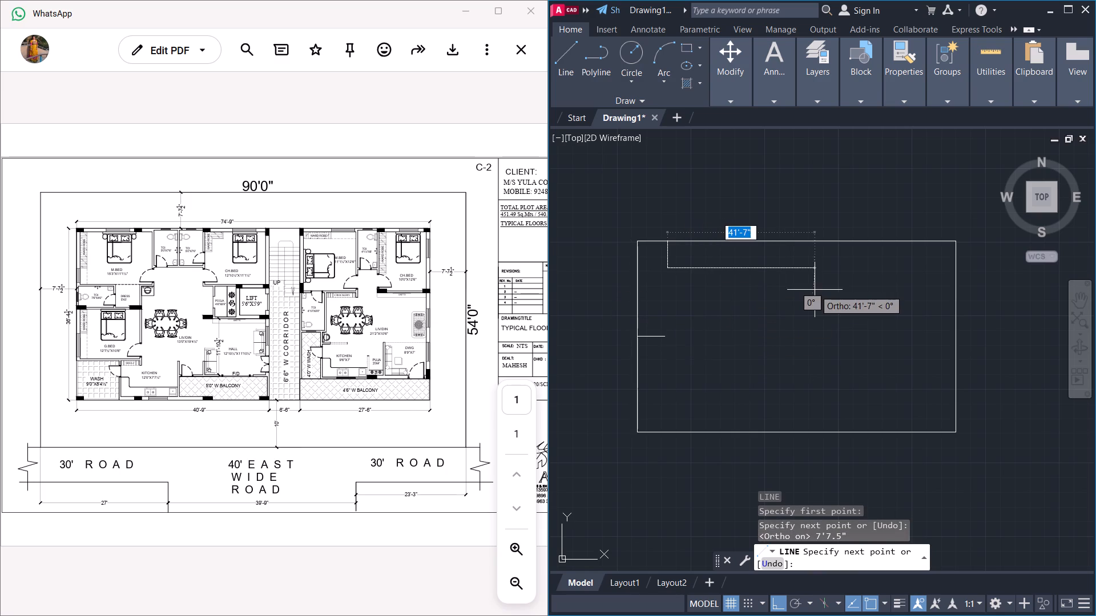
click(925, 271)
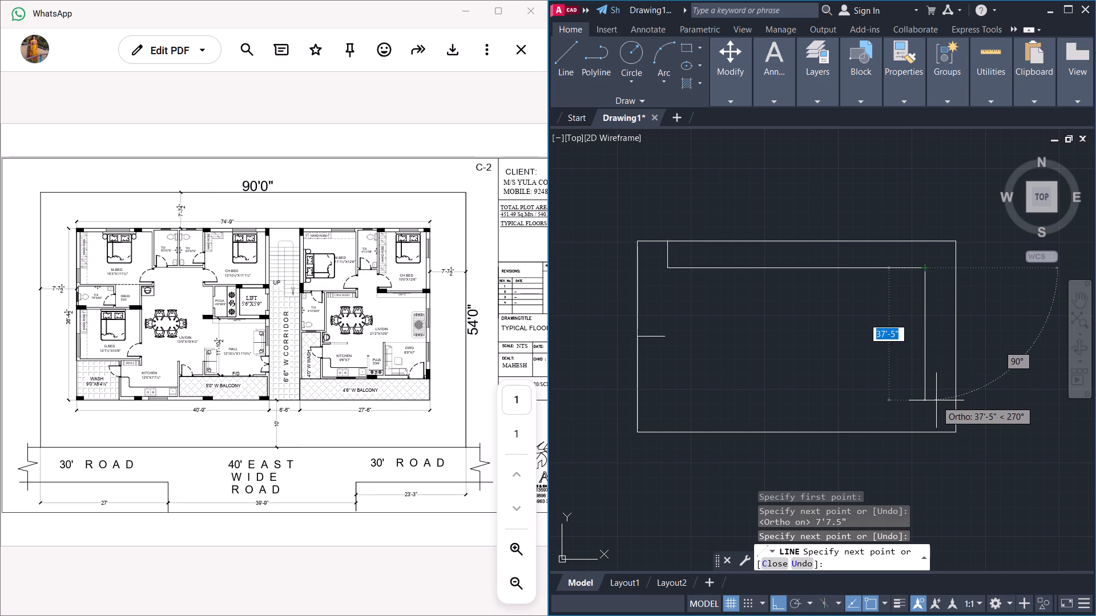
key(Escape)
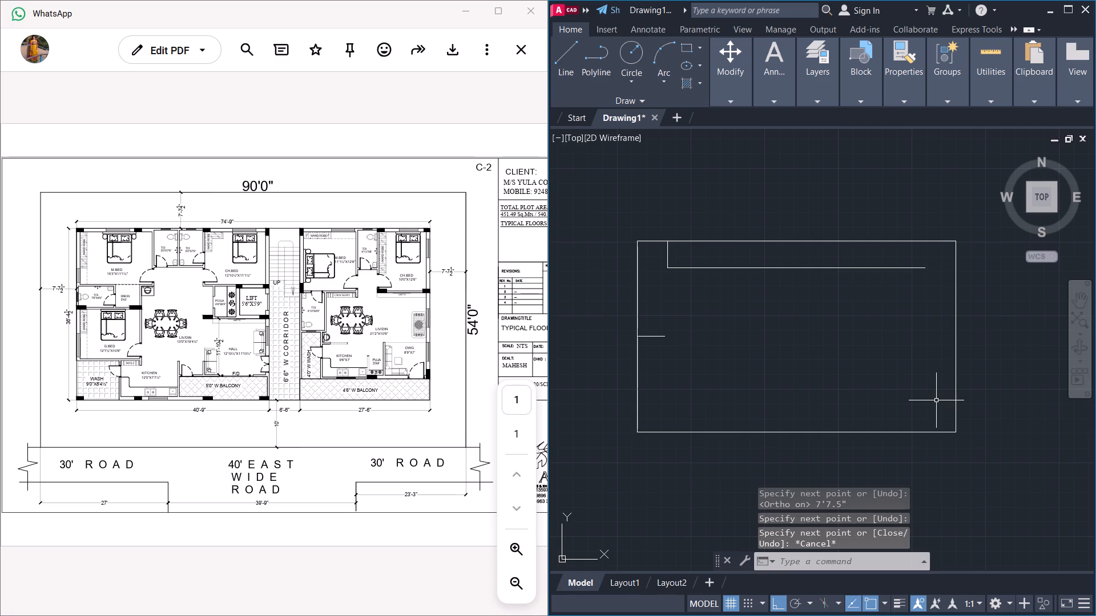
Draw a vertical setback line from the inner end of the left midpoint marker up to the plot's top edge, then down to its bottom edge.
key(l)
key(Return)
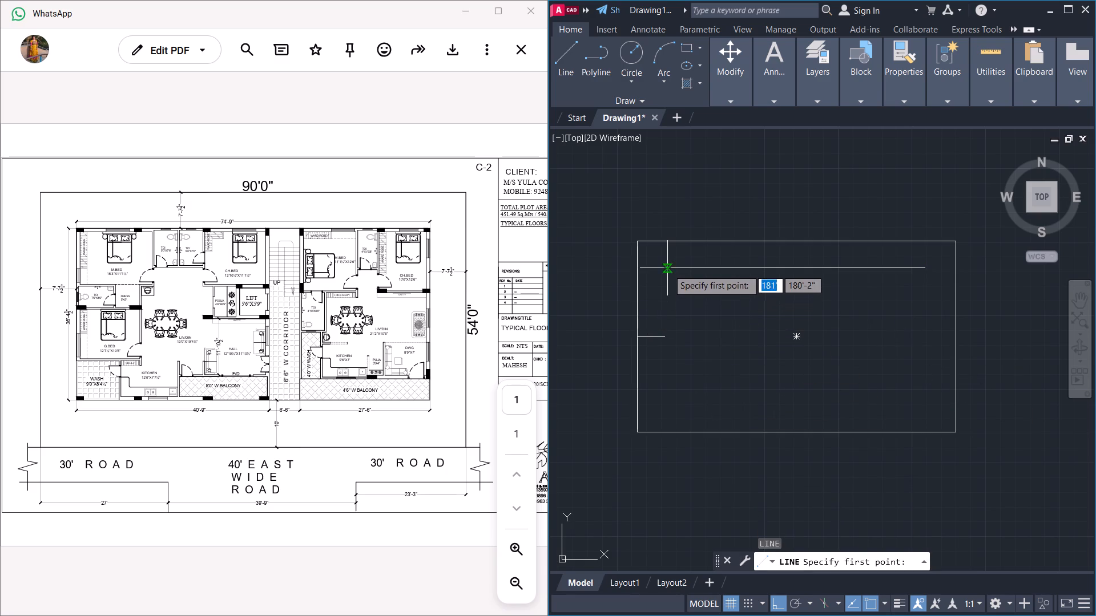
click(663, 337)
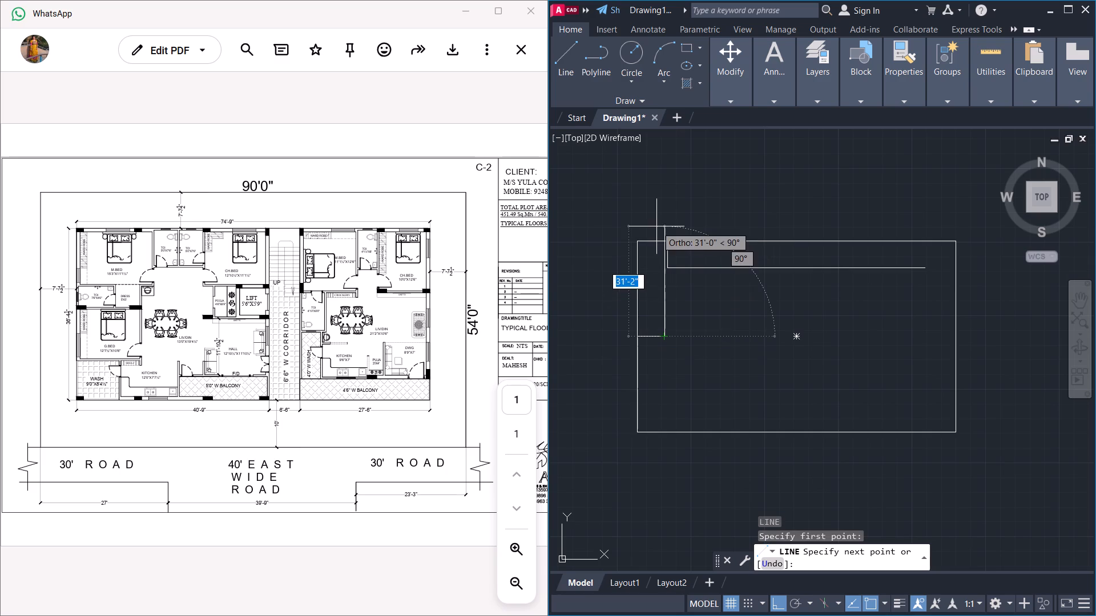
click(661, 238)
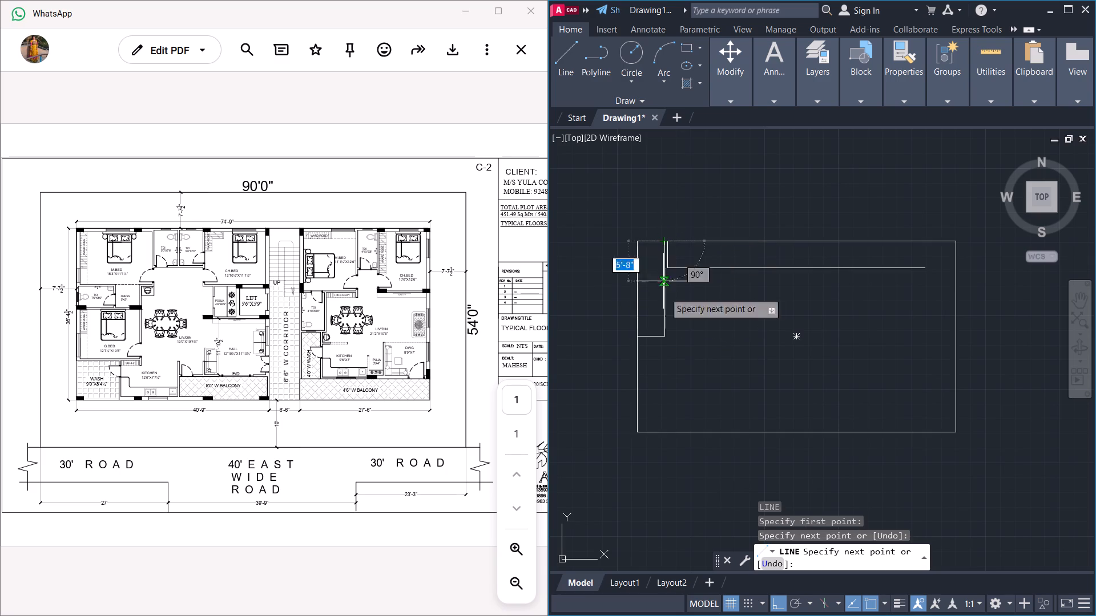
click(669, 431)
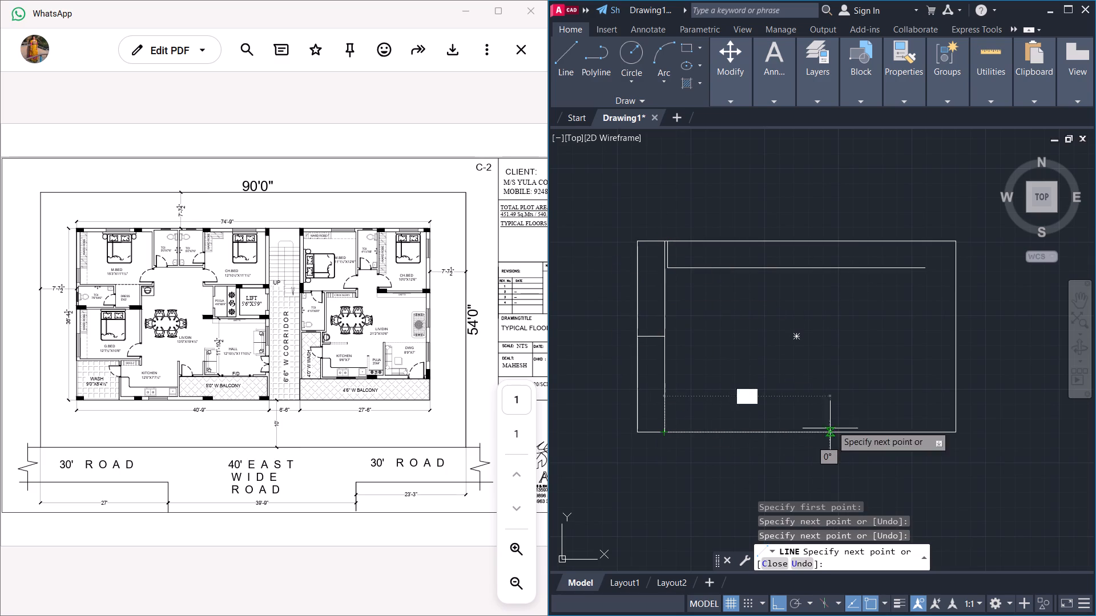
key(space)
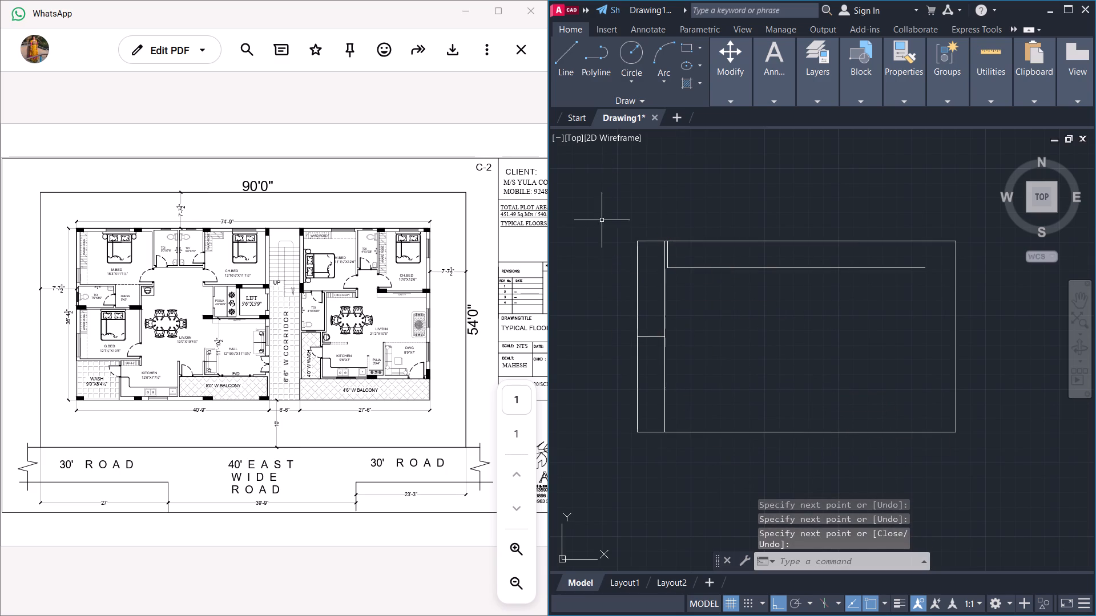
Delete the overlapping upper half segment of the left vertical setback line.
click(664, 299)
click(722, 368)
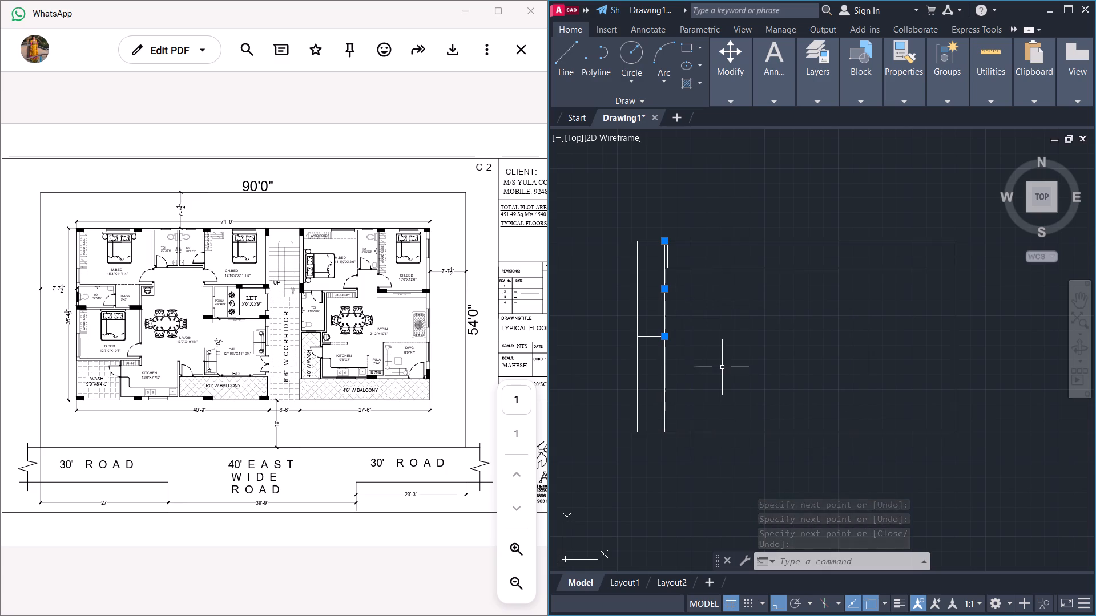
key(Delete)
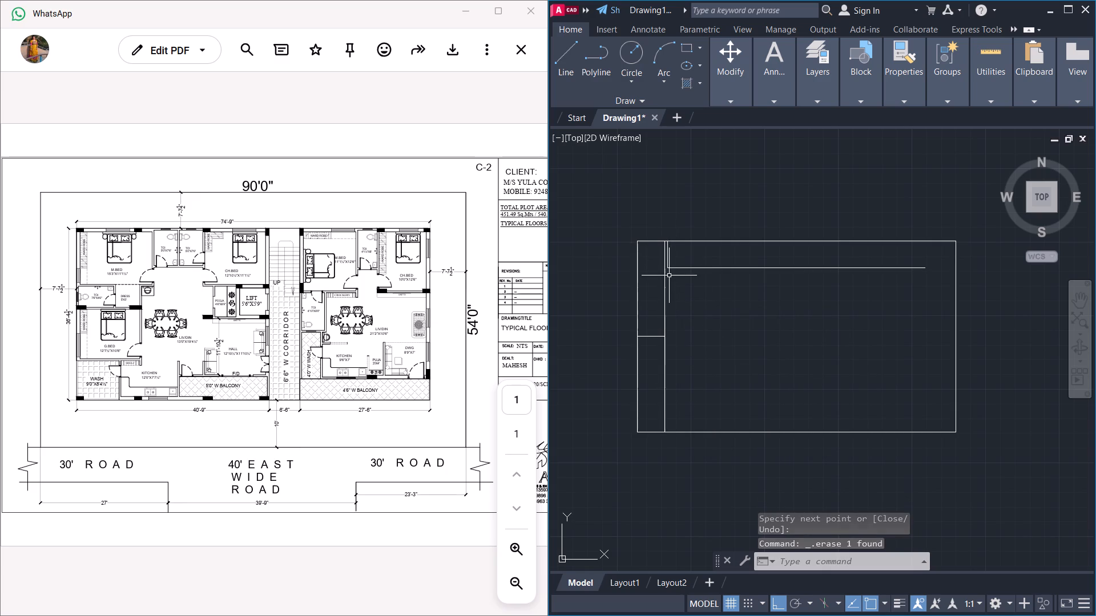
Extend the top horizontal setback line to meet the left vertical setback line.
scroll(669, 277, up, 1)
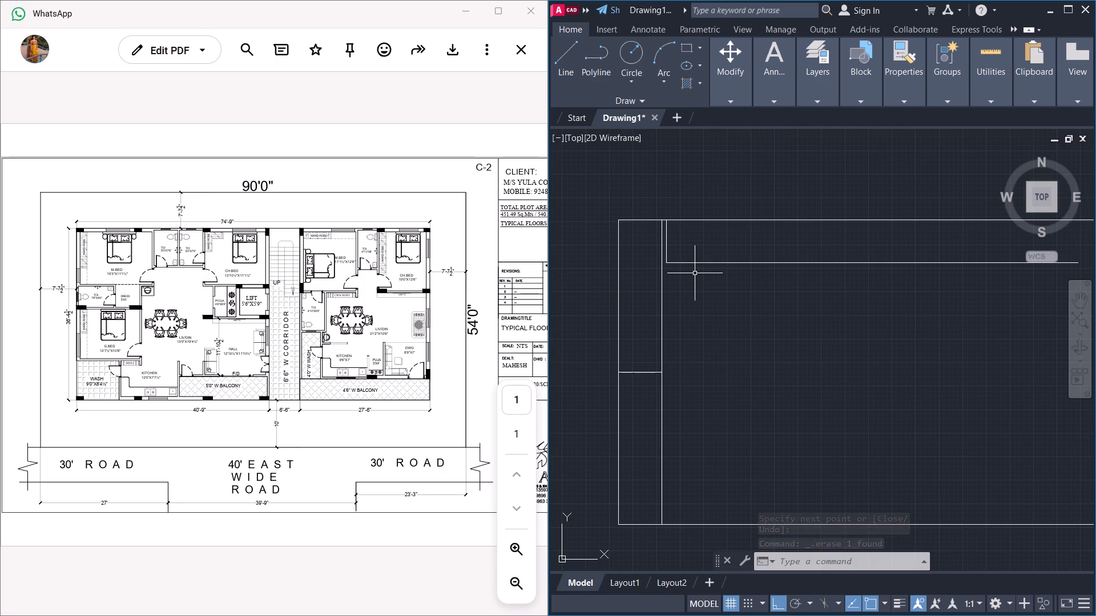
text(ex)
key(Return)
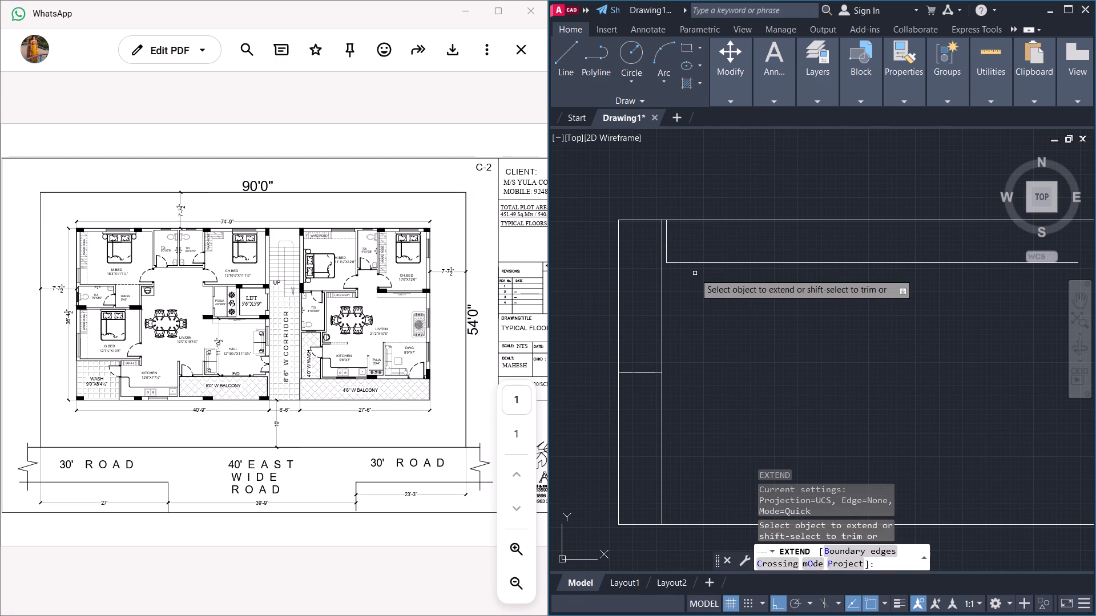
click(676, 262)
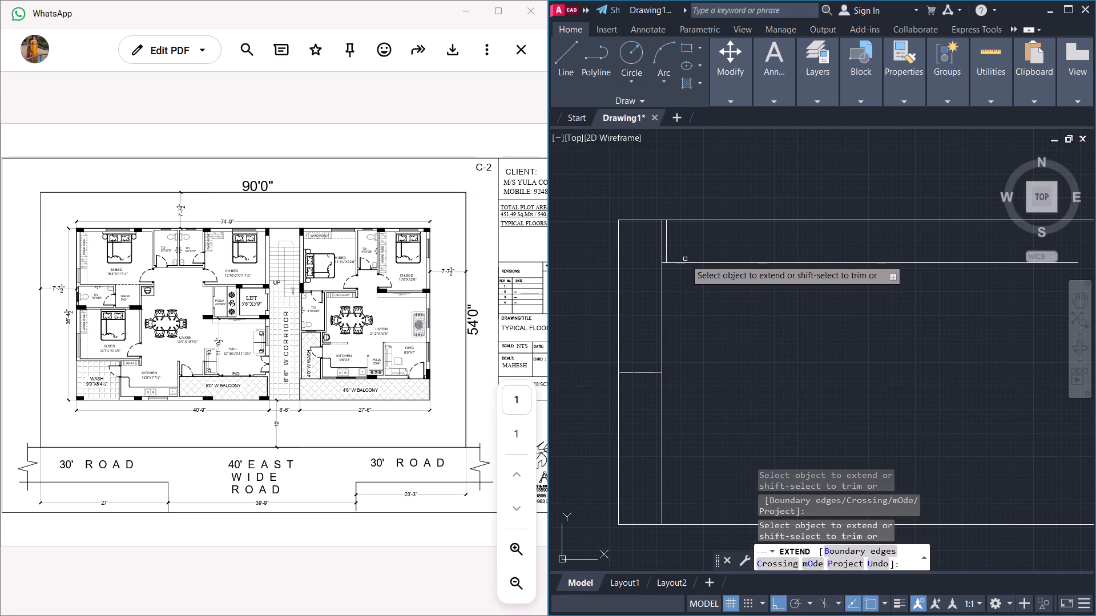
Trim away the short vertical guide, the left setback line's overhang above the top setback line, and the left midpoint marker.
shift+click(667, 244)
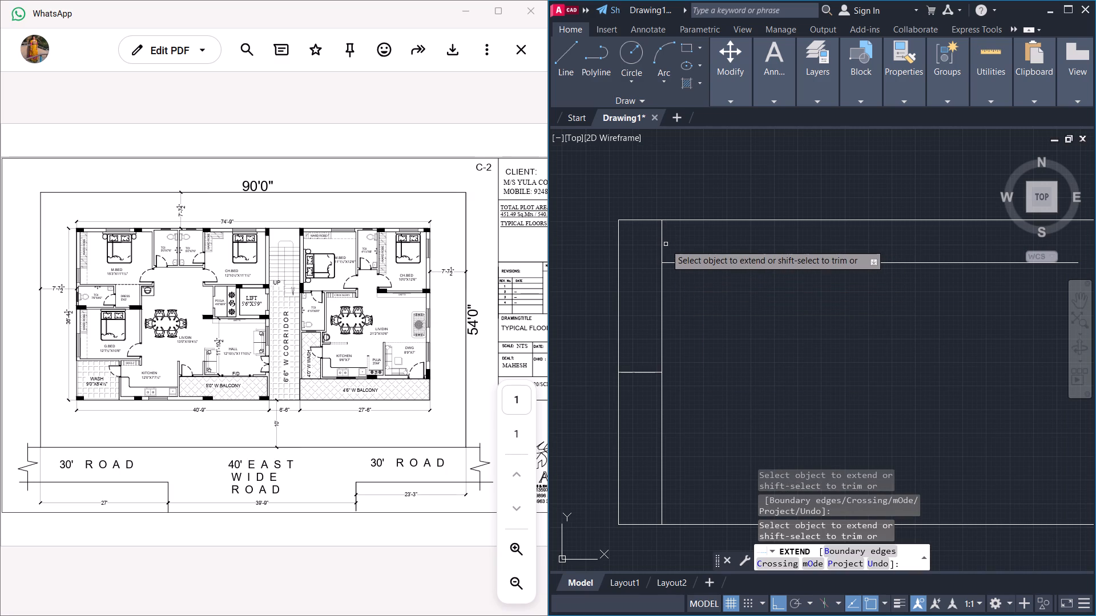
shift+click(663, 246)
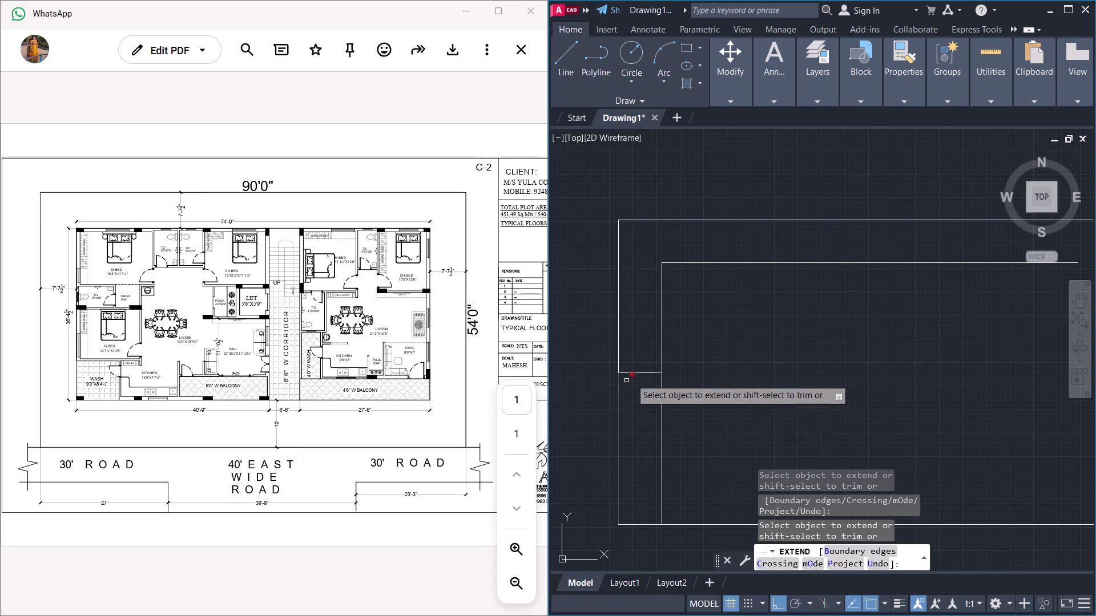
shift+click(648, 372)
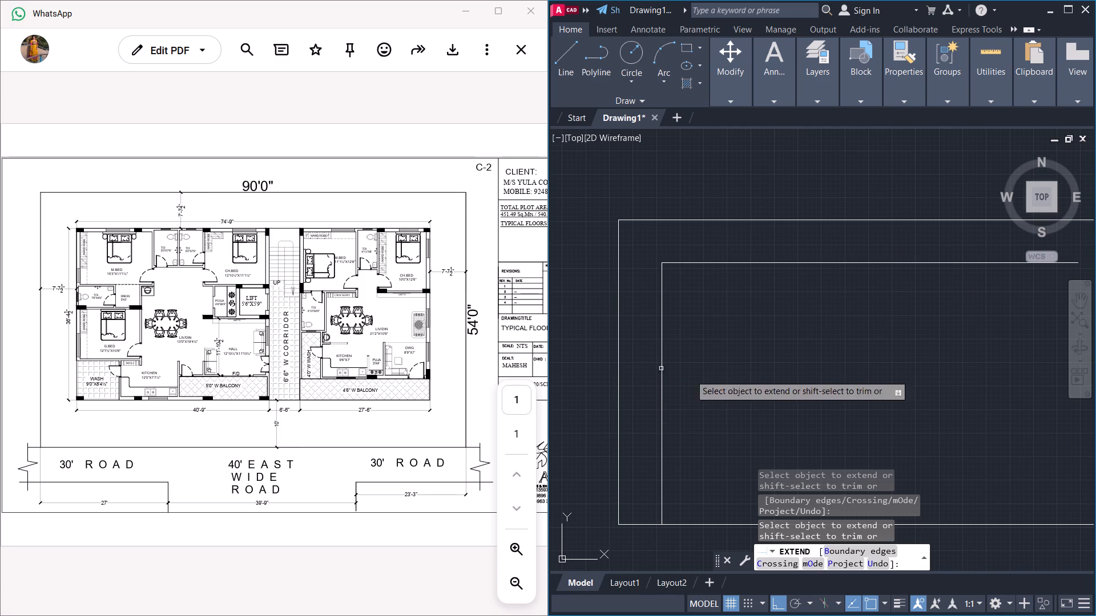
key(Escape)
key(Escape)
Check the plot and left setback distances with the Quick measure tool.
scroll(756, 381, down, 1)
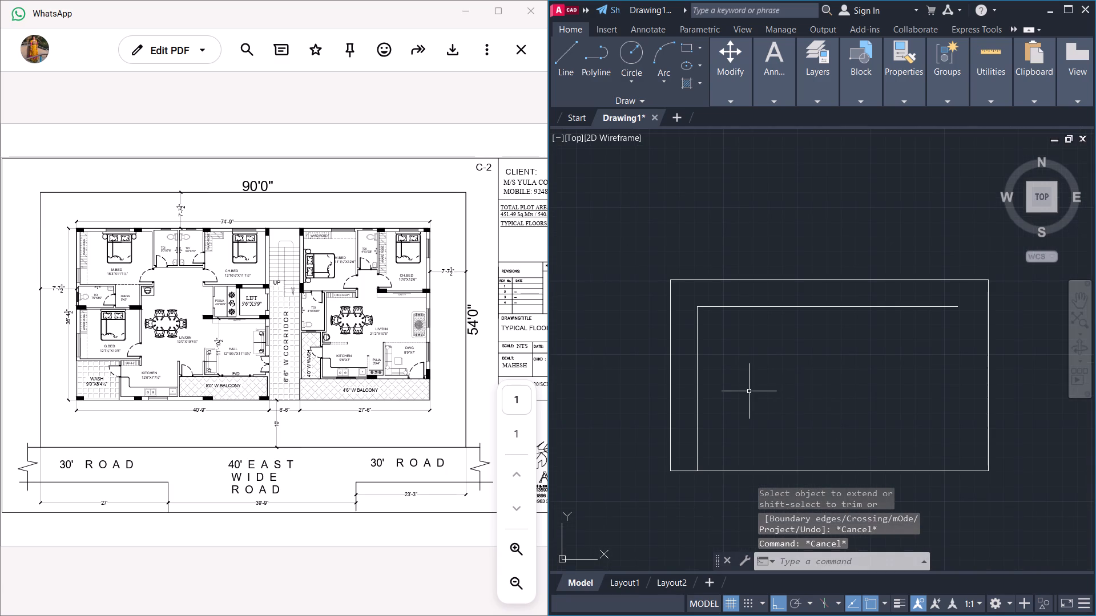
middle_drag(727, 405, 700, 416)
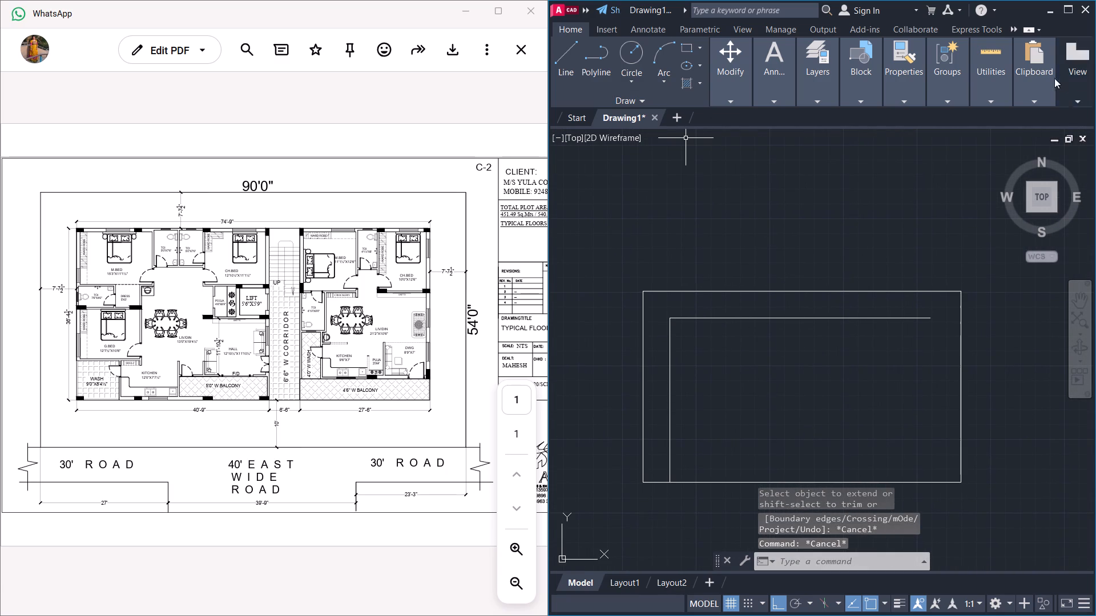
click(988, 98)
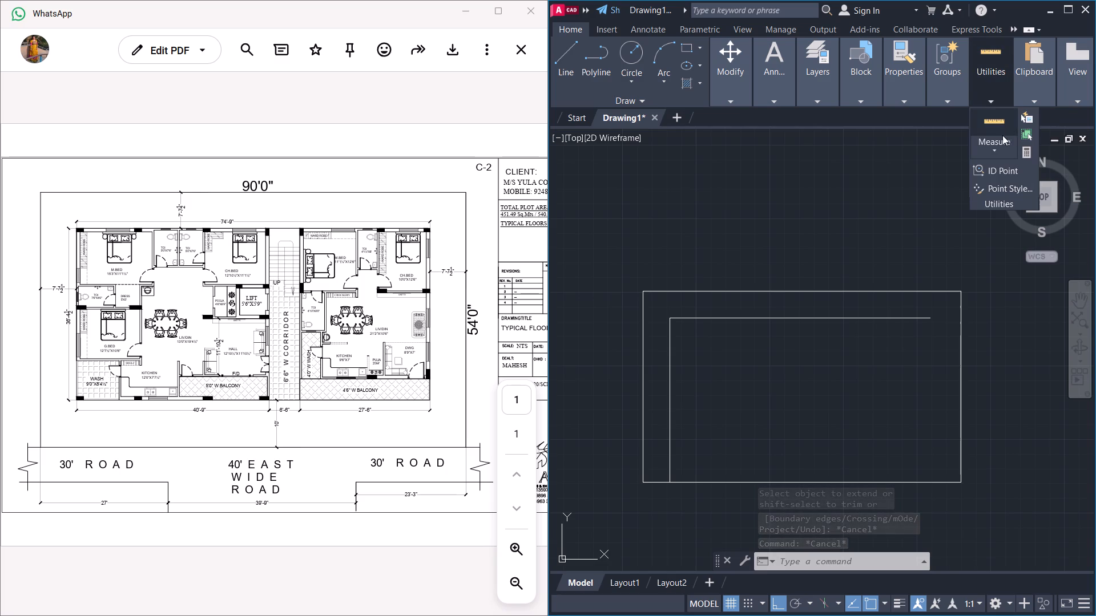
click(998, 149)
click(1000, 171)
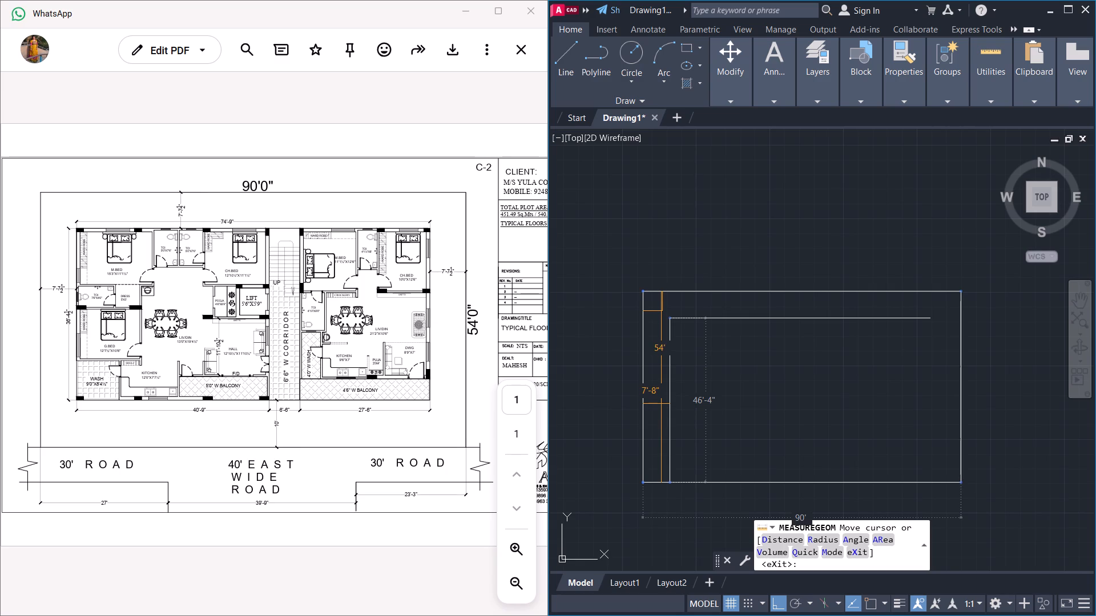
key(Escape)
key(Escape)
key(Escape)
key(Escape)
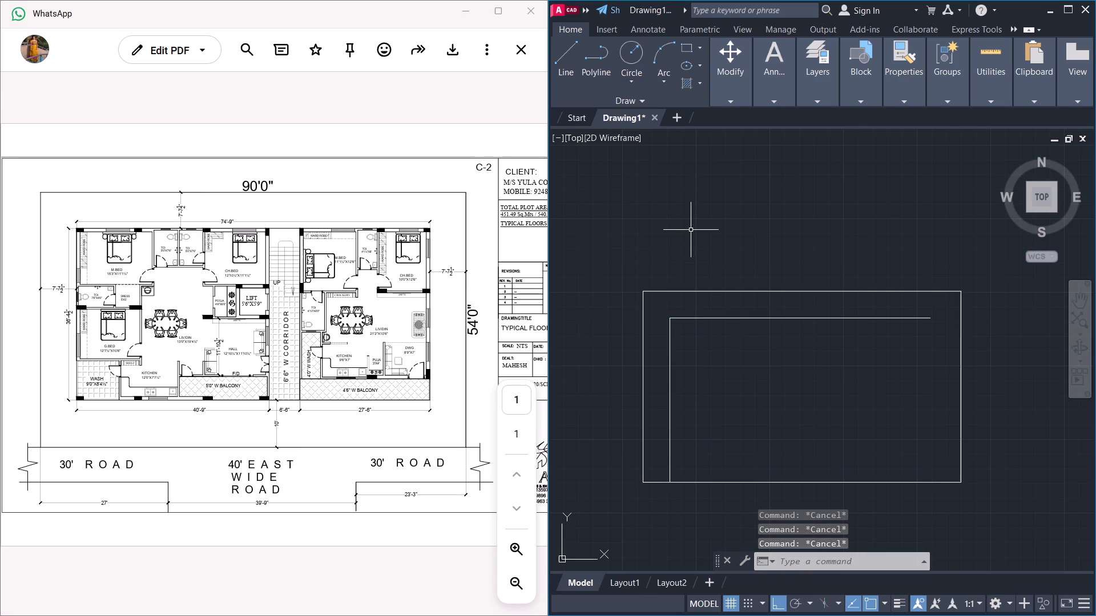
Set the architectural drawing units' length precision to 0'-0 1/2", keeping the millimetre insertion scale.
text(un)
key(Return)
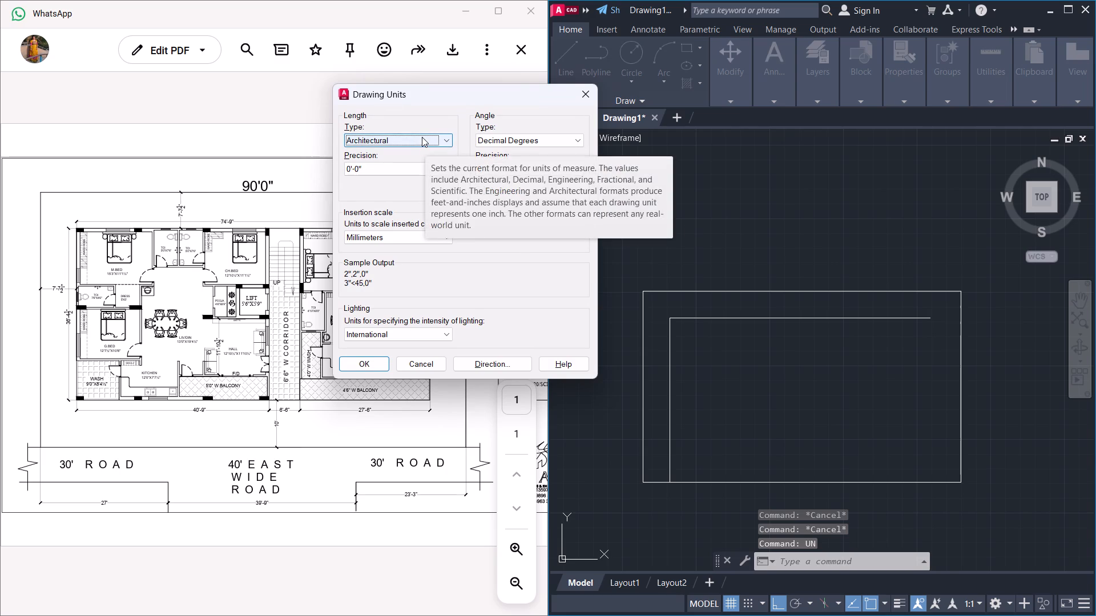
click(399, 168)
click(390, 189)
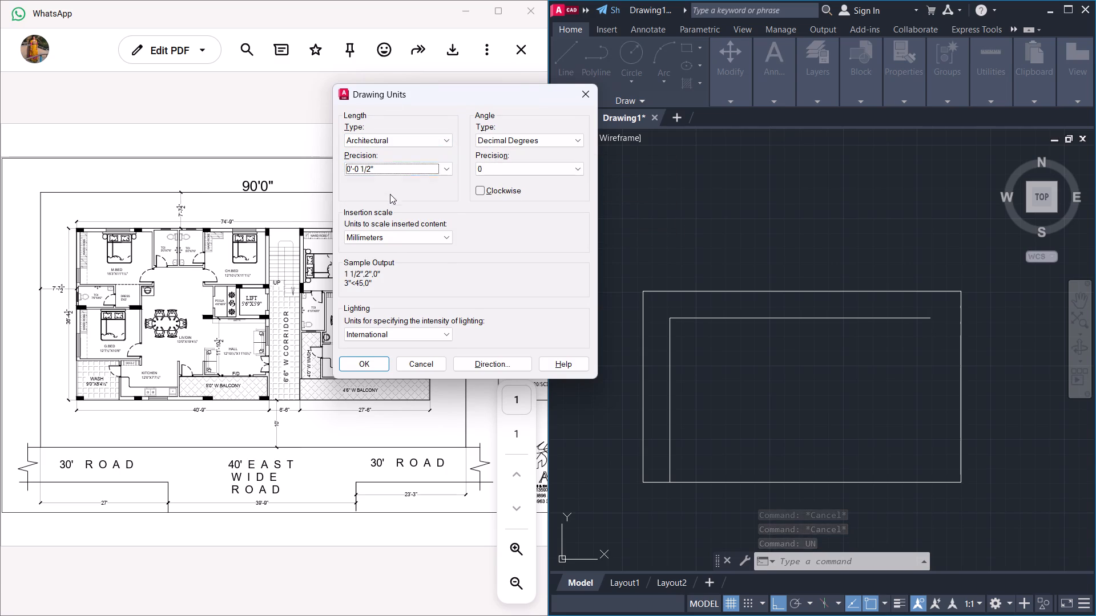
click(359, 364)
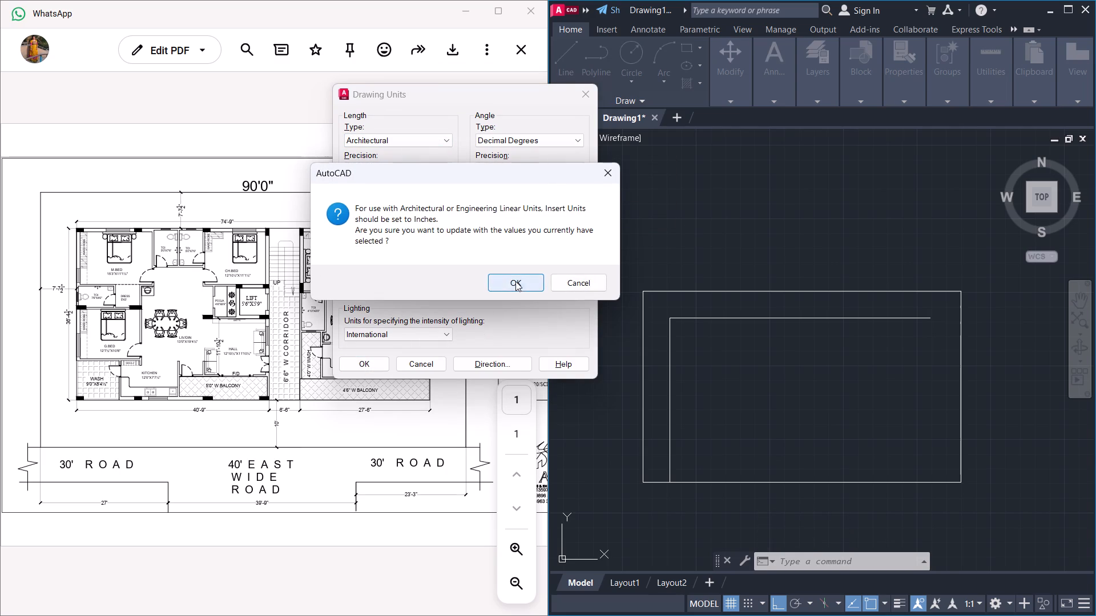
click(515, 281)
Review the primary units settings of the ISO-25 dimension style.
key(d)
key(Return)
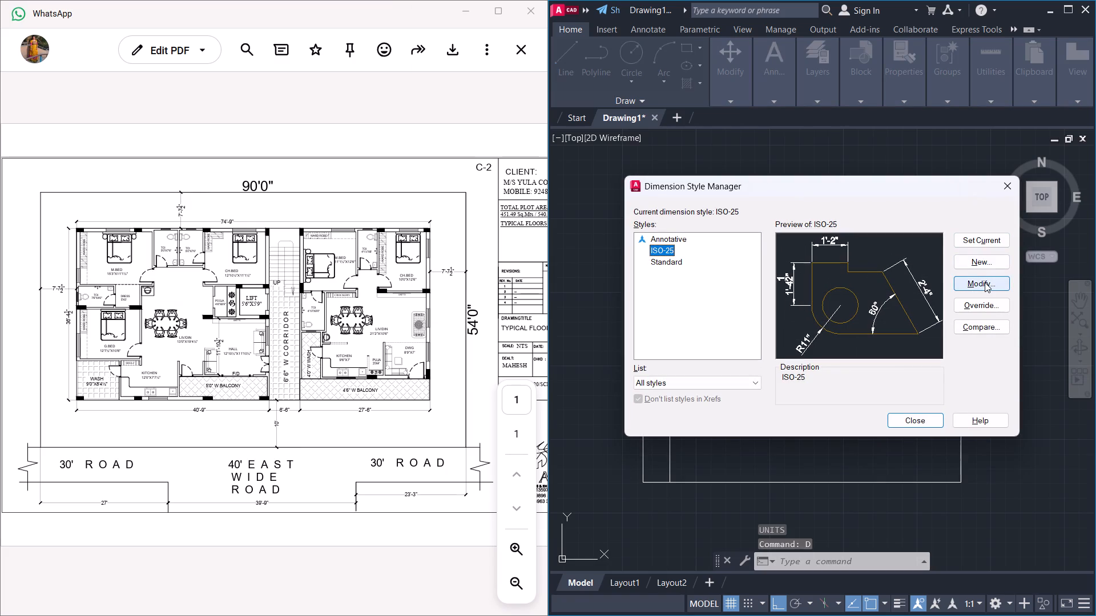
click(985, 282)
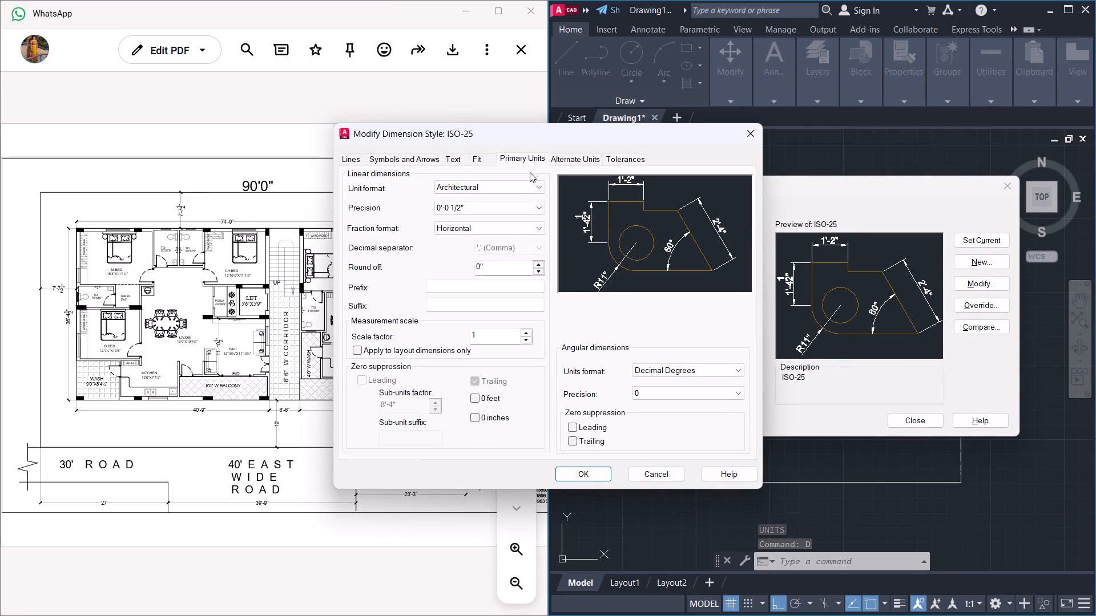
click(585, 472)
click(908, 422)
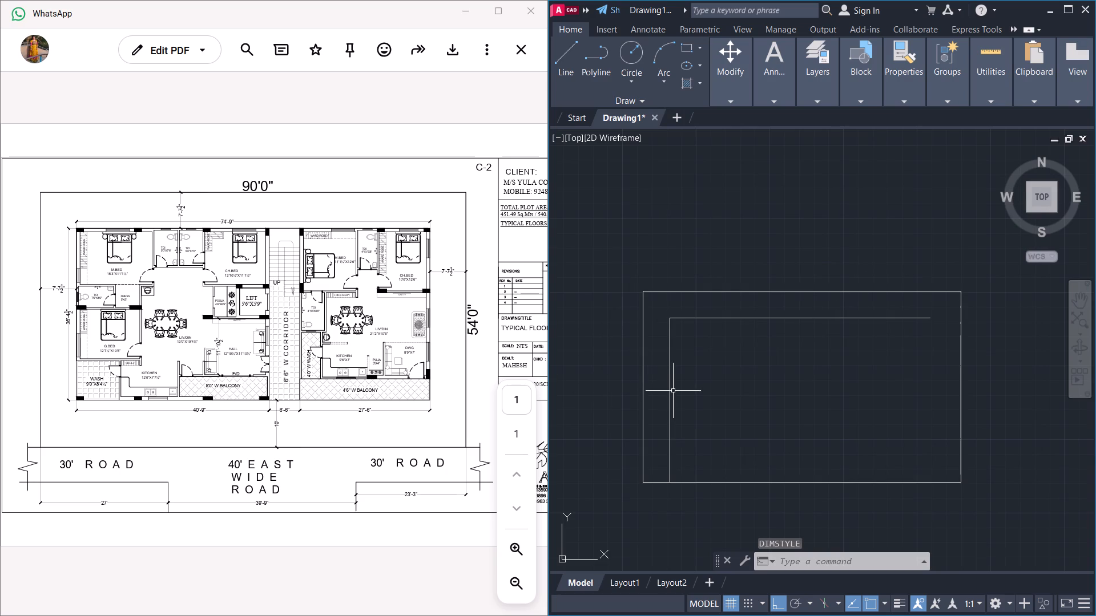
Recheck the setback distances along the plot's top and left sides with the Quick measure tool.
click(985, 102)
click(982, 143)
click(989, 177)
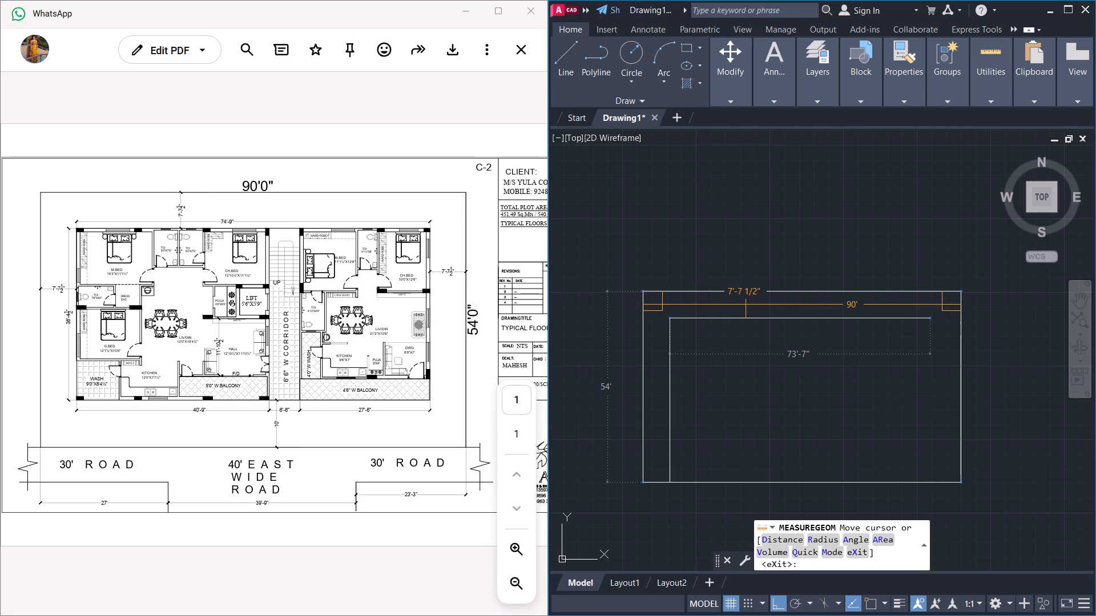
key(Escape)
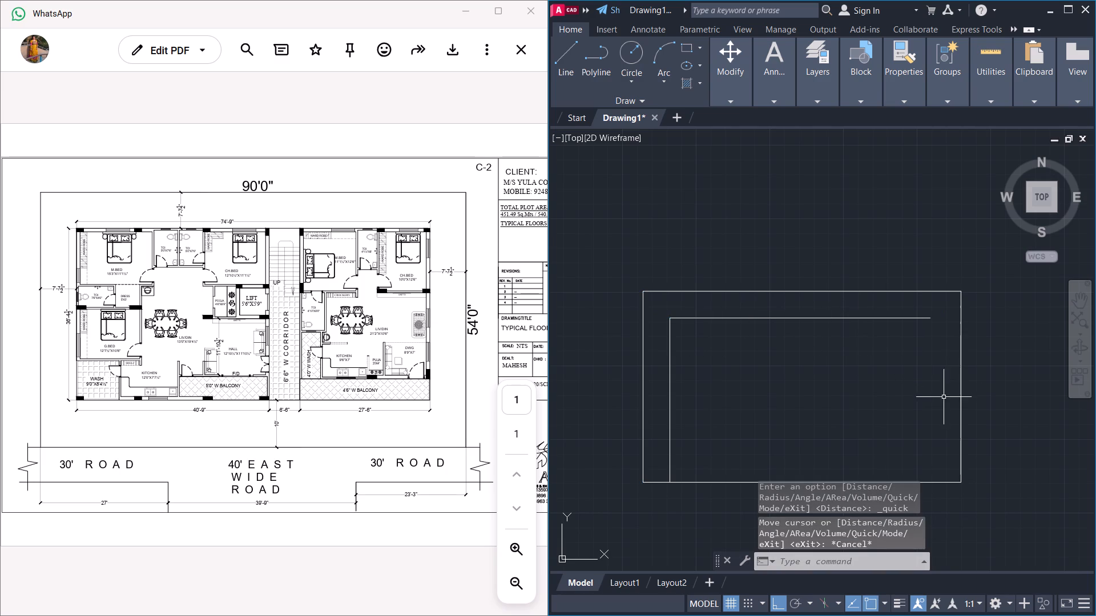
Draw a 7'7.5" line inward from the midpoint of the plot's right edge, continuing vertically down to just short of the bottom edge.
key(l)
key(Return)
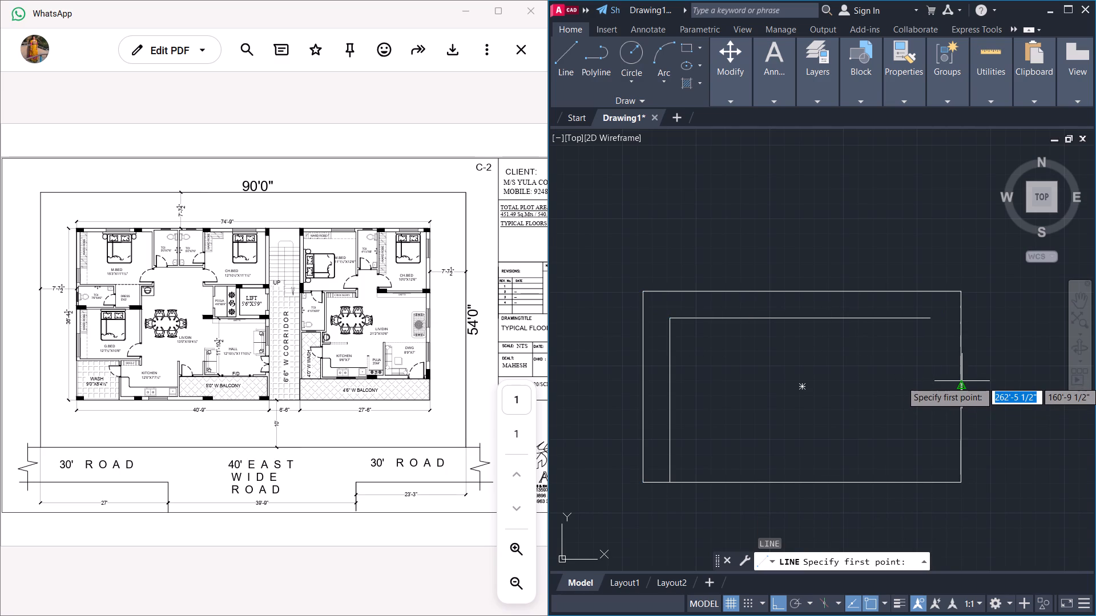
click(961, 384)
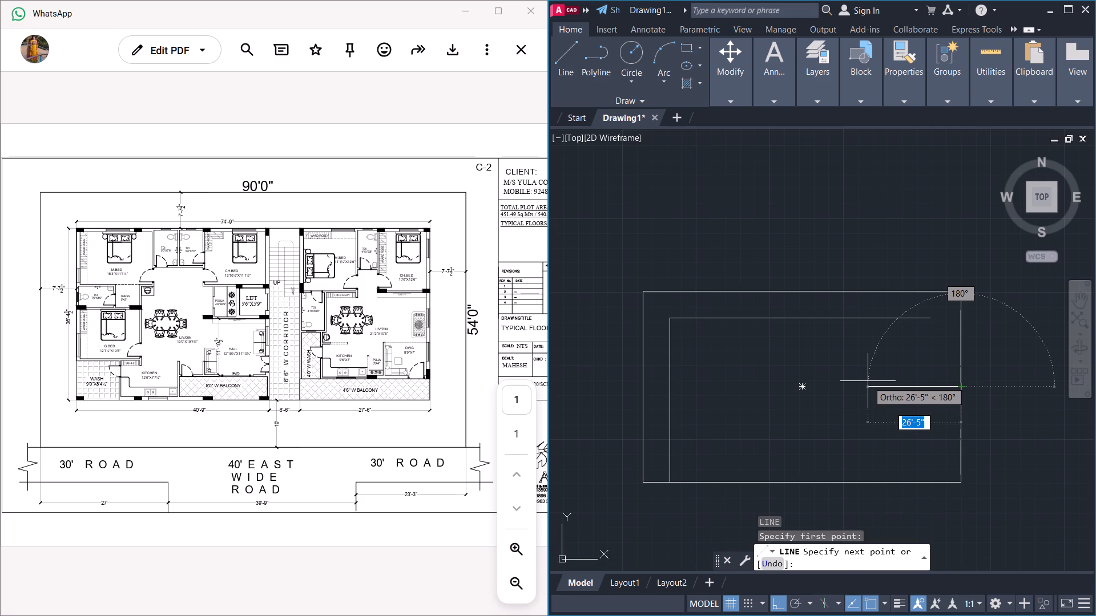
text(7'7.5")
key(Return)
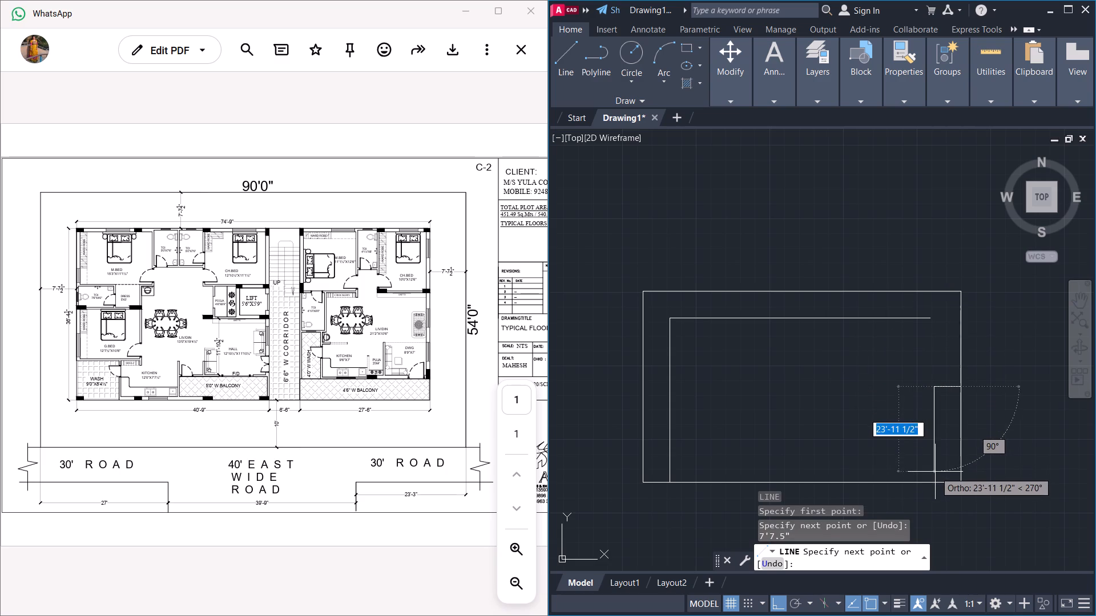
click(937, 458)
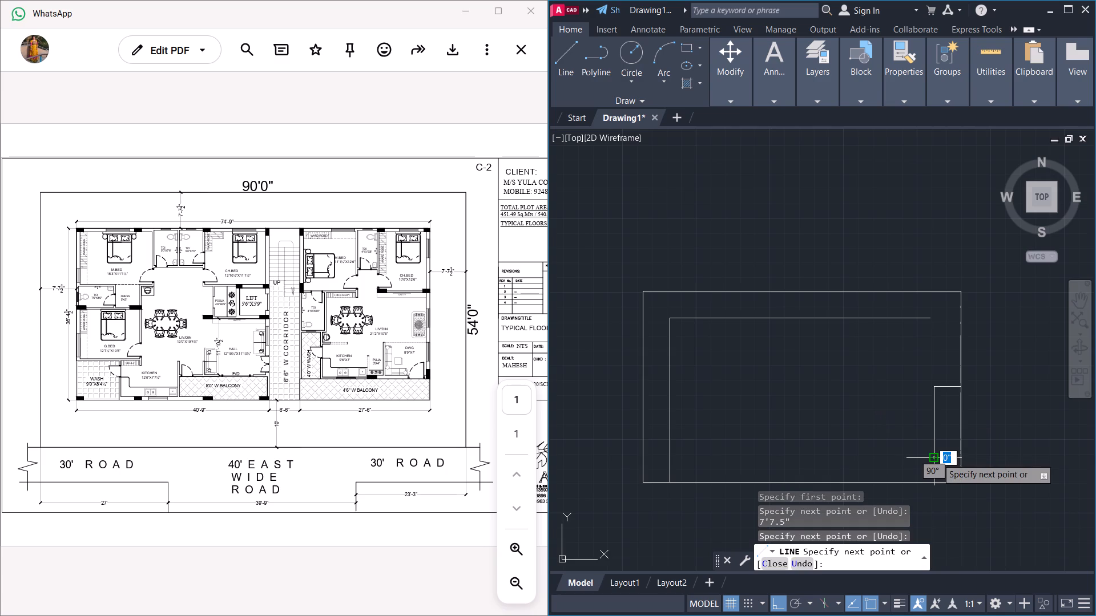
key(space)
Draw a vertical line about 23'-7" up from the right marker's inner end, passing the top setback line's level.
key(space)
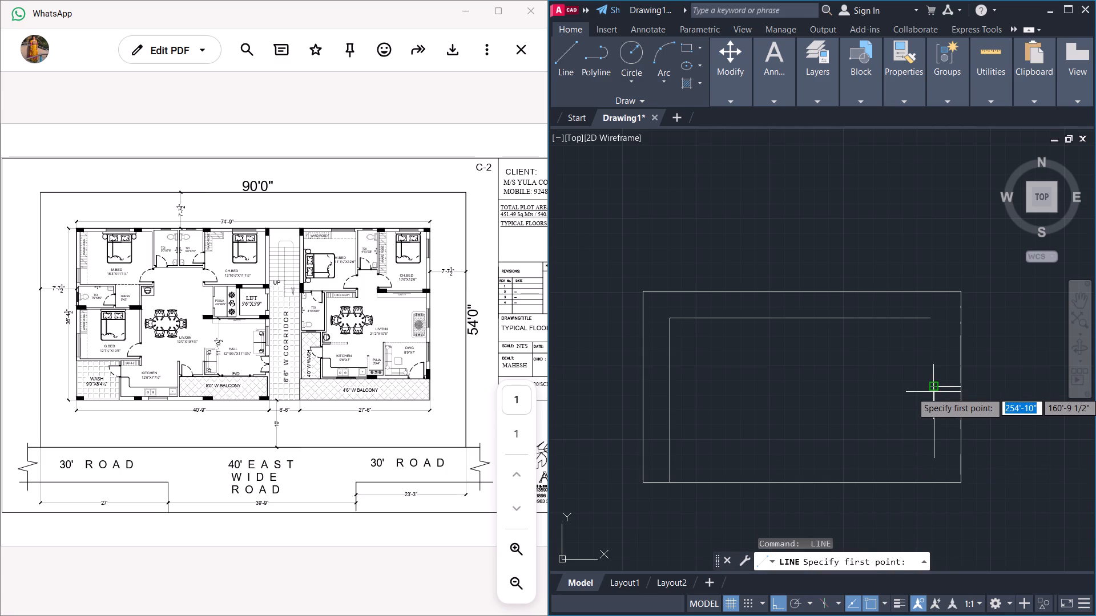
drag(936, 389, 937, 379)
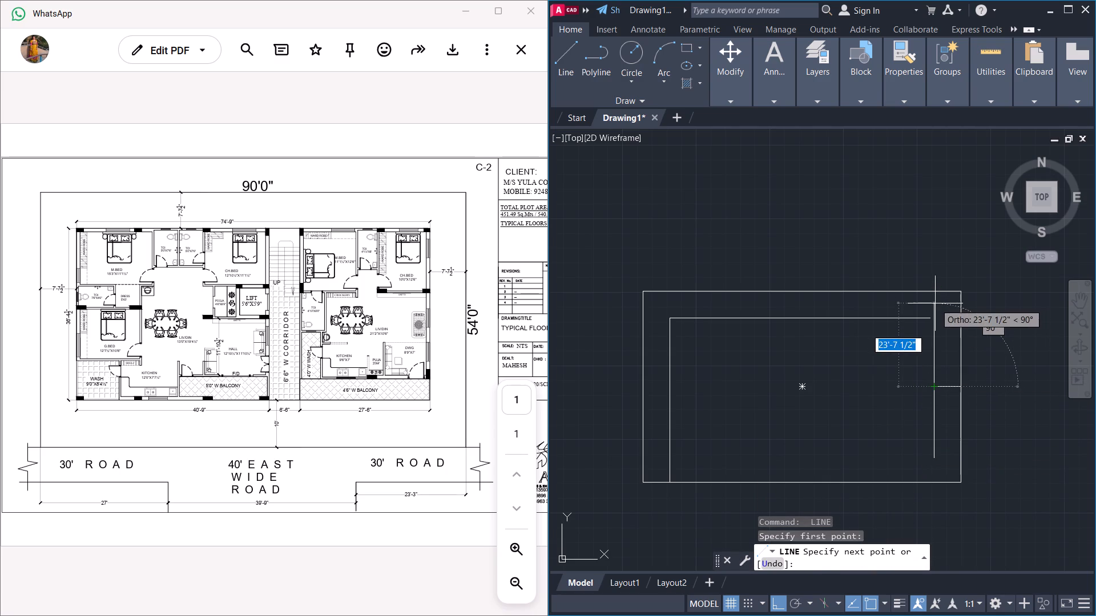
click(936, 304)
key(space)
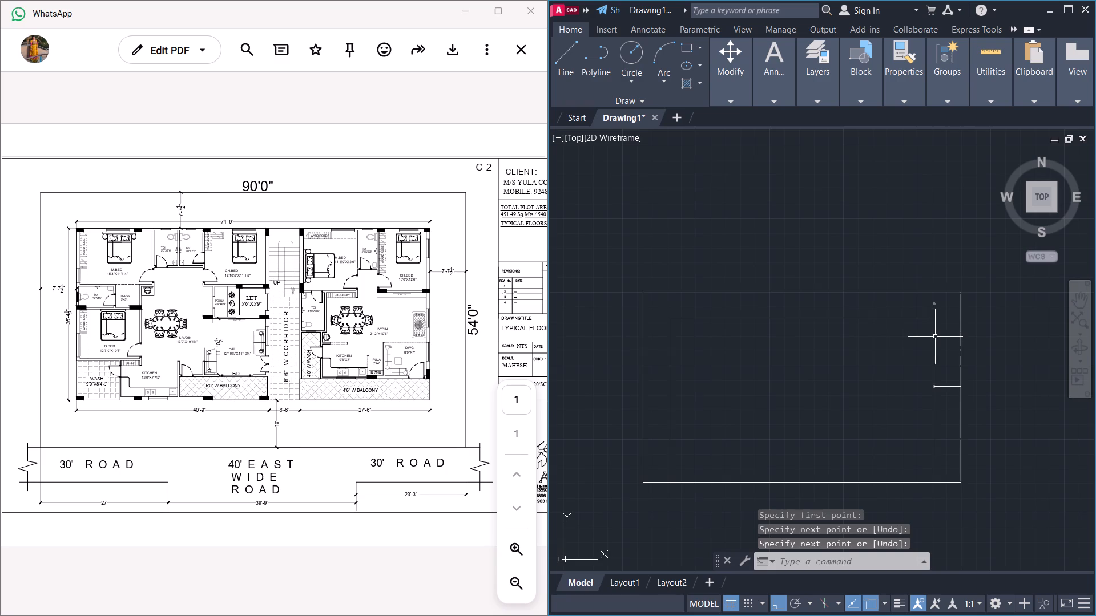
Extend the top horizontal setback line to meet the right vertical setback line.
key(e)
key(x)
key(Return)
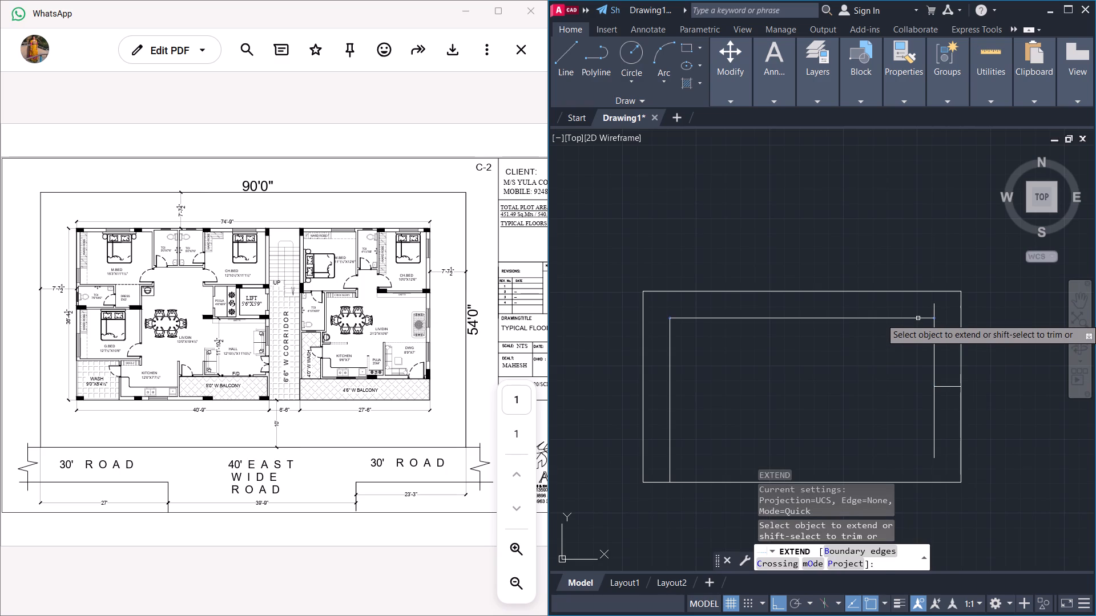
click(918, 318)
key(Escape)
key(Escape)
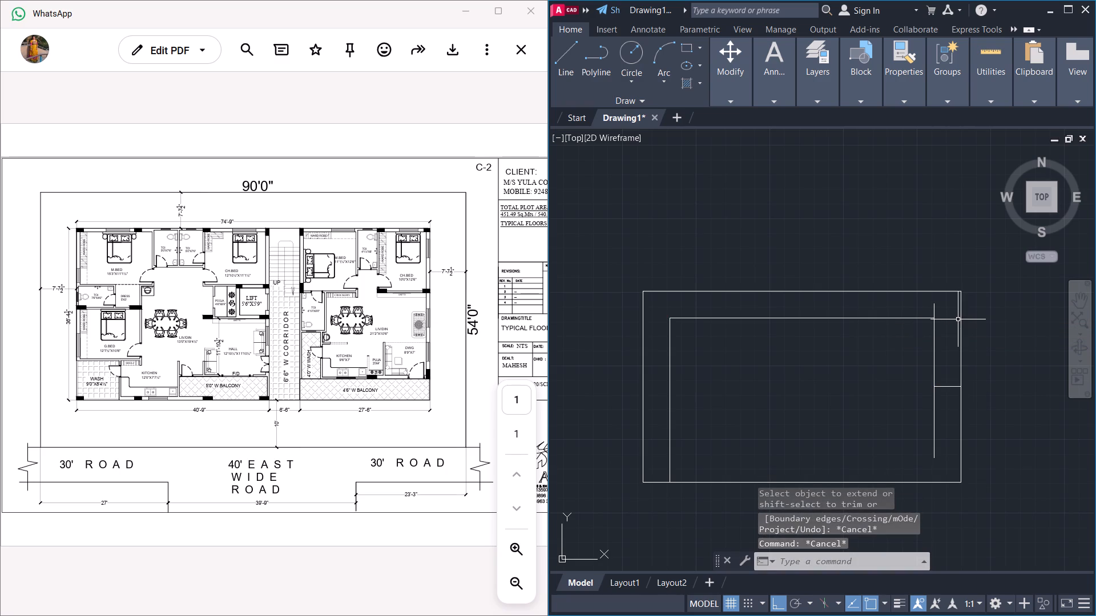
Trim the right setback line's overshoot above the top setback line and remove the short 7'7.5" marker line on the plot's right side.
text(tr)
key(Return)
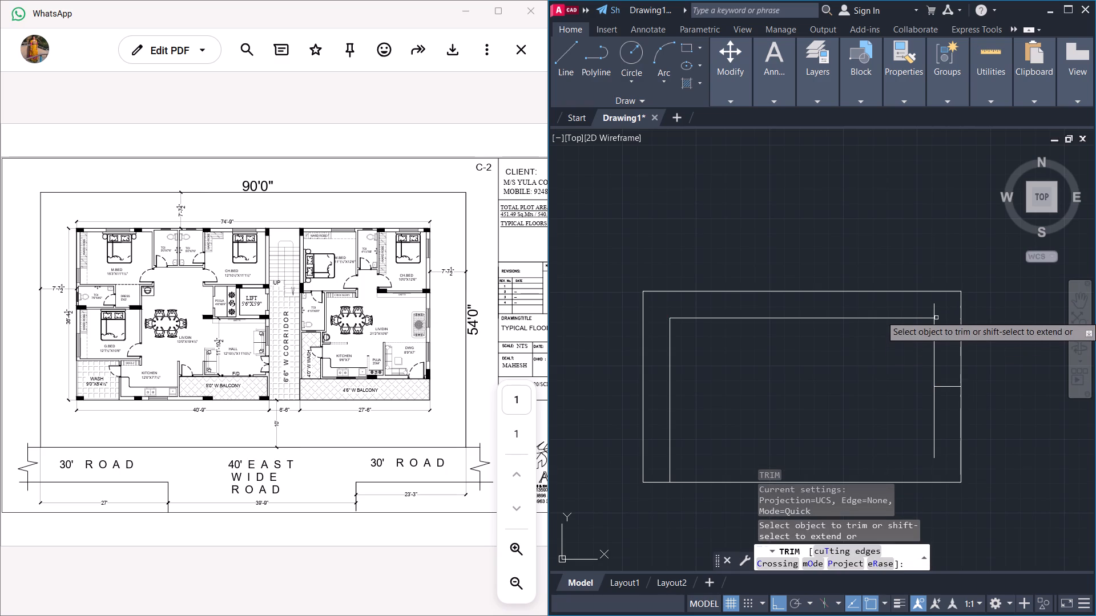
click(934, 308)
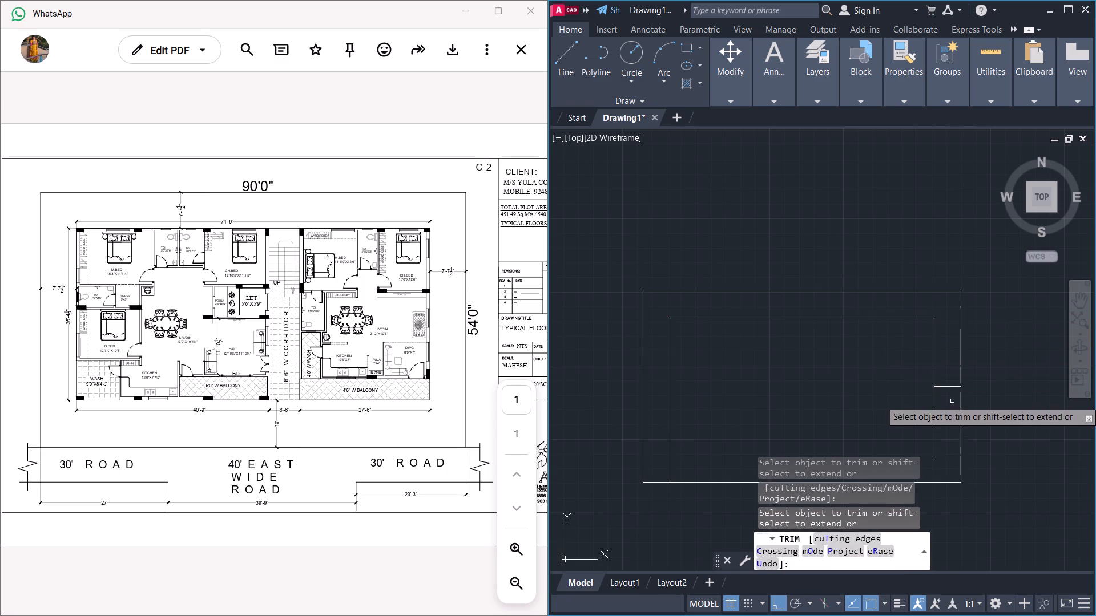
click(953, 386)
key(Escape)
key(Escape)
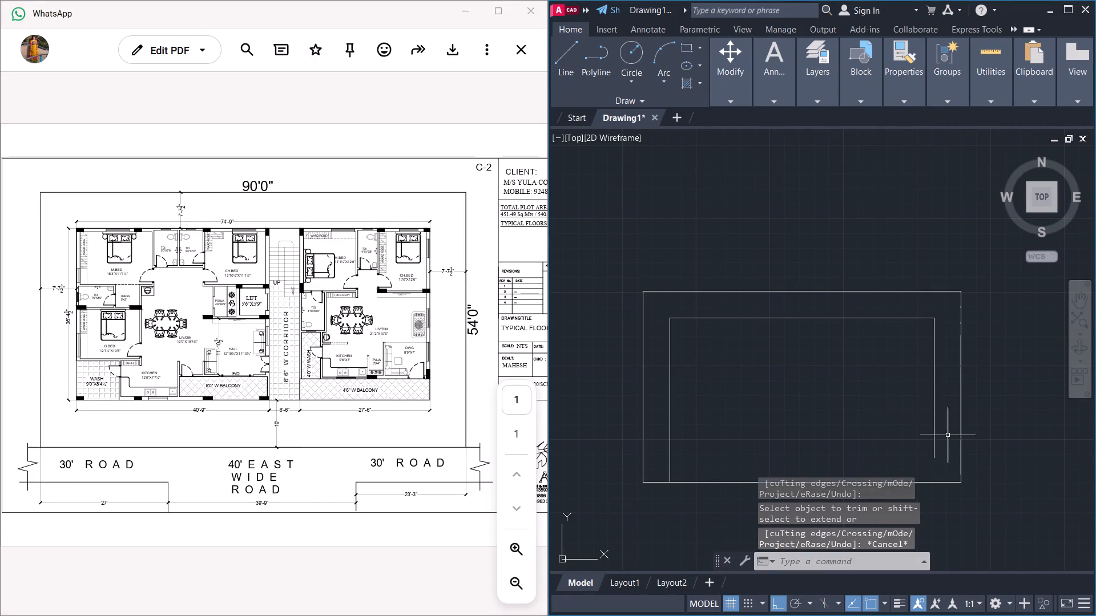
Draw a 10' line up from the midpoint of the plot's bottom edge, continuing horizontally to the right setback line and back to the left one.
middle_drag(755, 415, 746, 351)
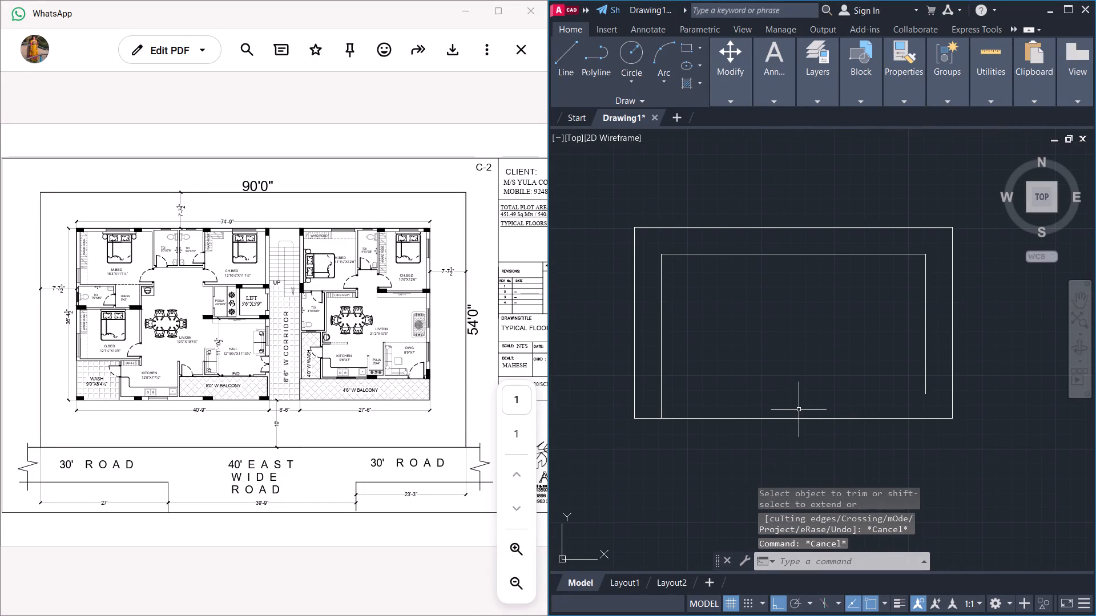
key(l)
key(Return)
click(797, 420)
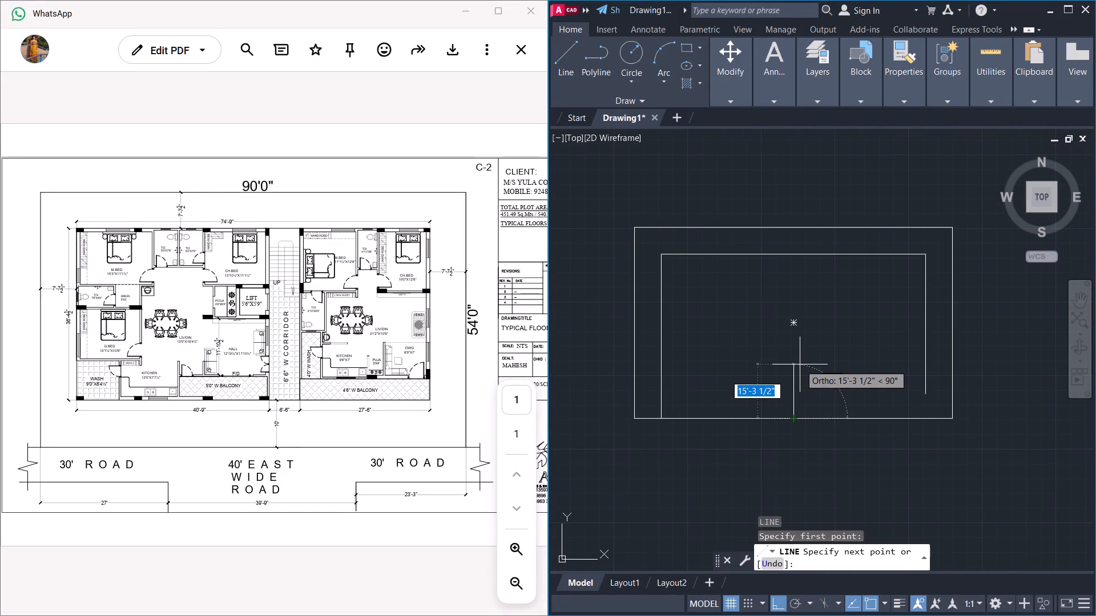
text(10)
key(apostrophe)
key(Return)
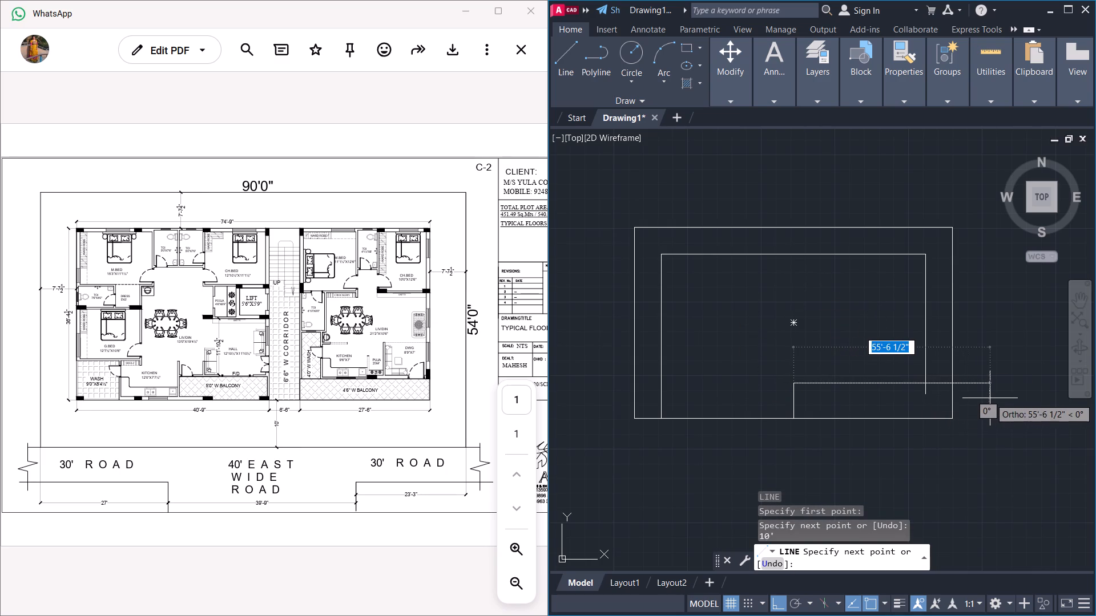
click(926, 384)
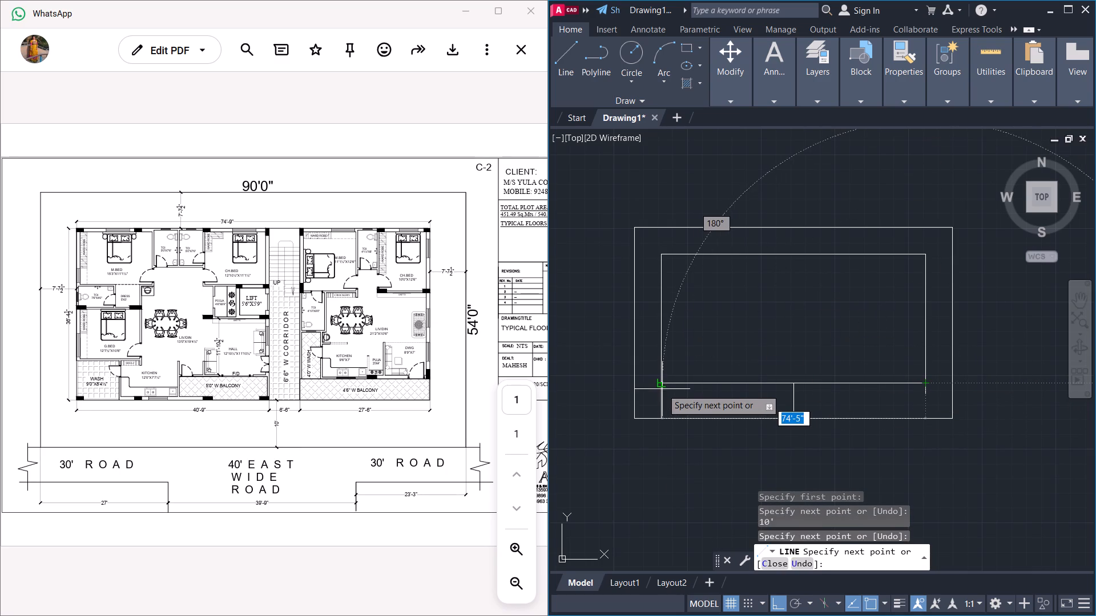
click(662, 387)
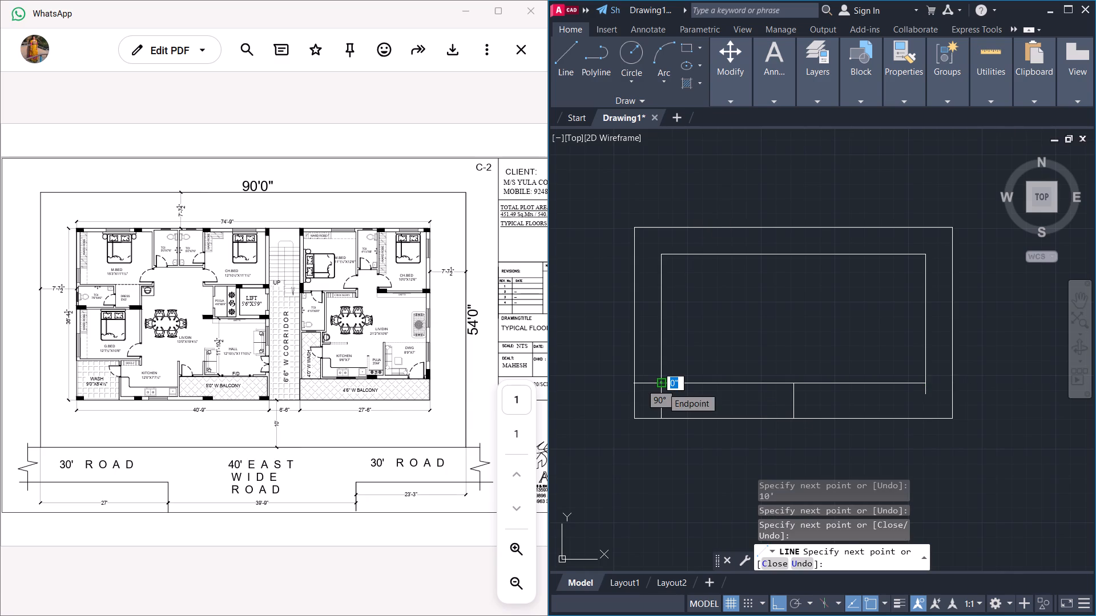
key(Escape)
Delete the shorter duplicate line overlapping the right half of the bottom setback line.
click(845, 382)
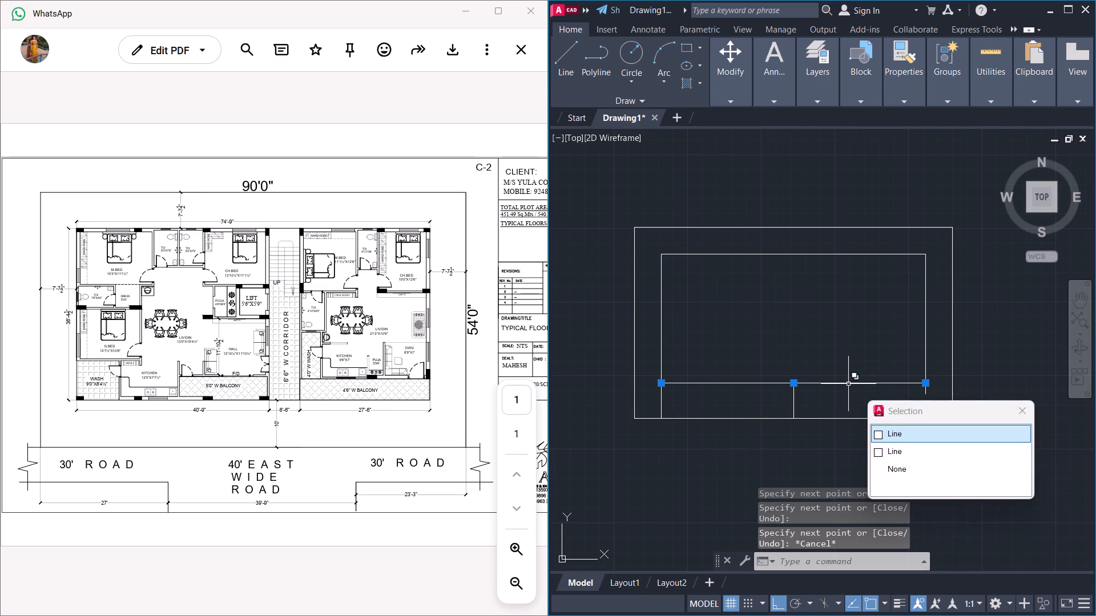
click(889, 450)
key(Delete)
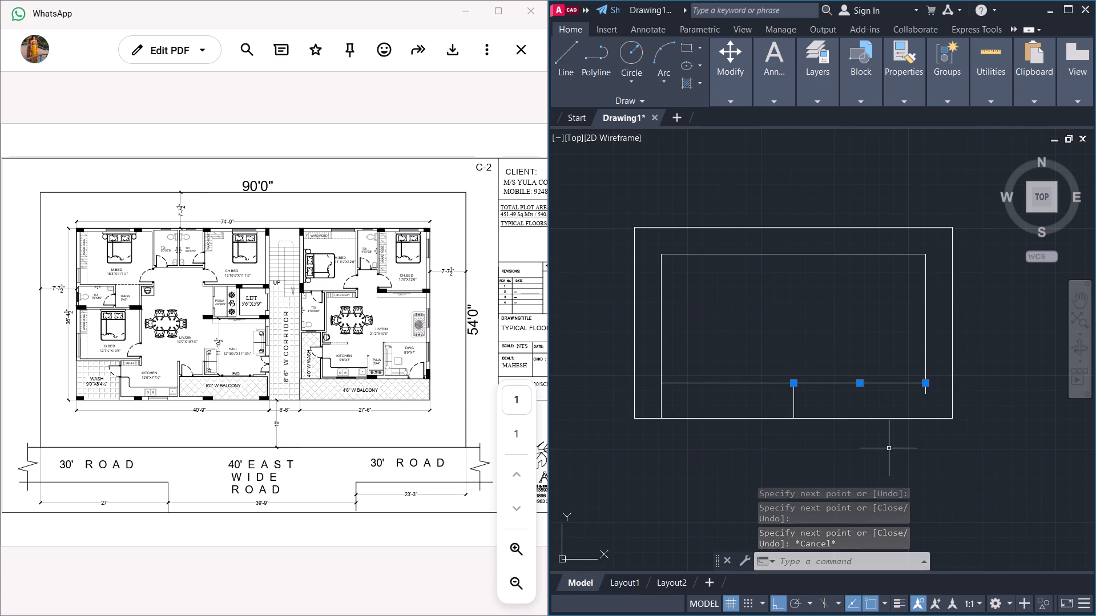
Trim the vertical left and right setback line ends below the bottom setback line and remove the 10' marker line.
key(t)
key(r)
key(Return)
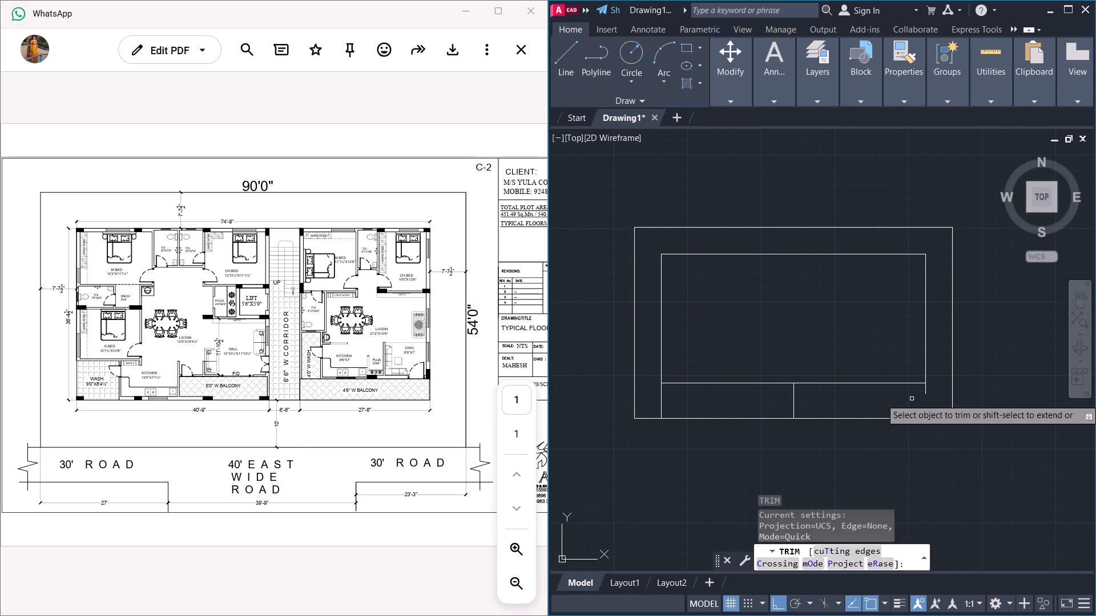
click(926, 391)
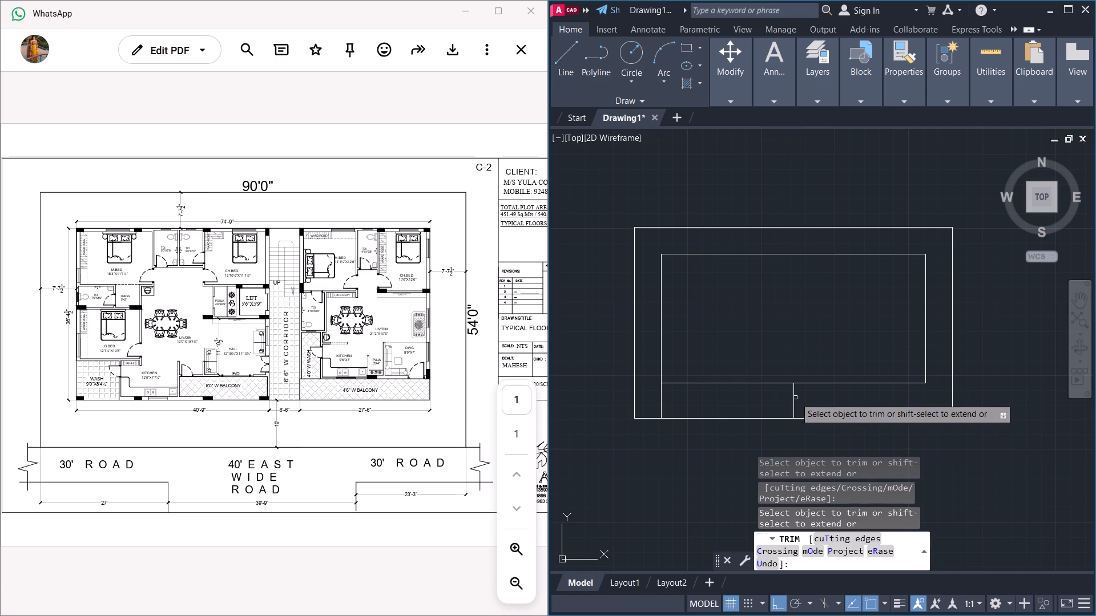
click(795, 398)
click(663, 399)
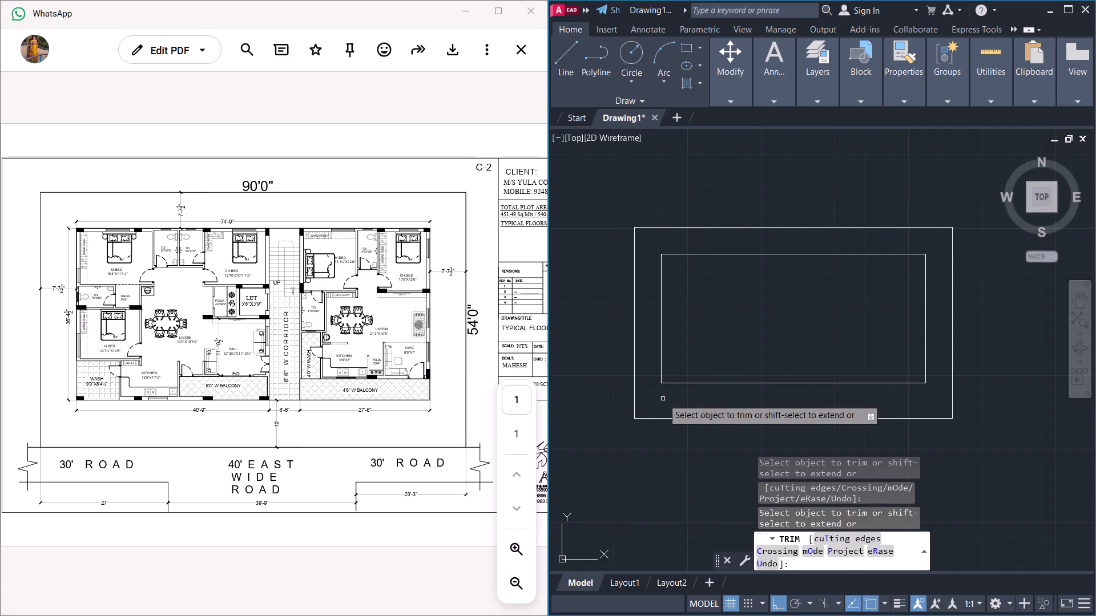
click(659, 397)
click(829, 410)
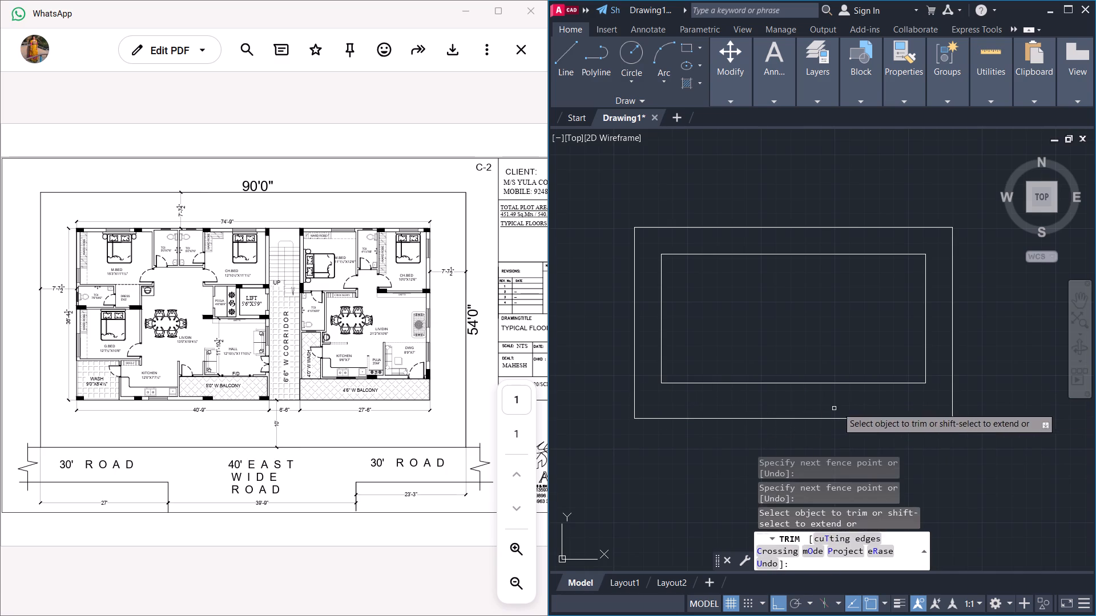
key(Escape)
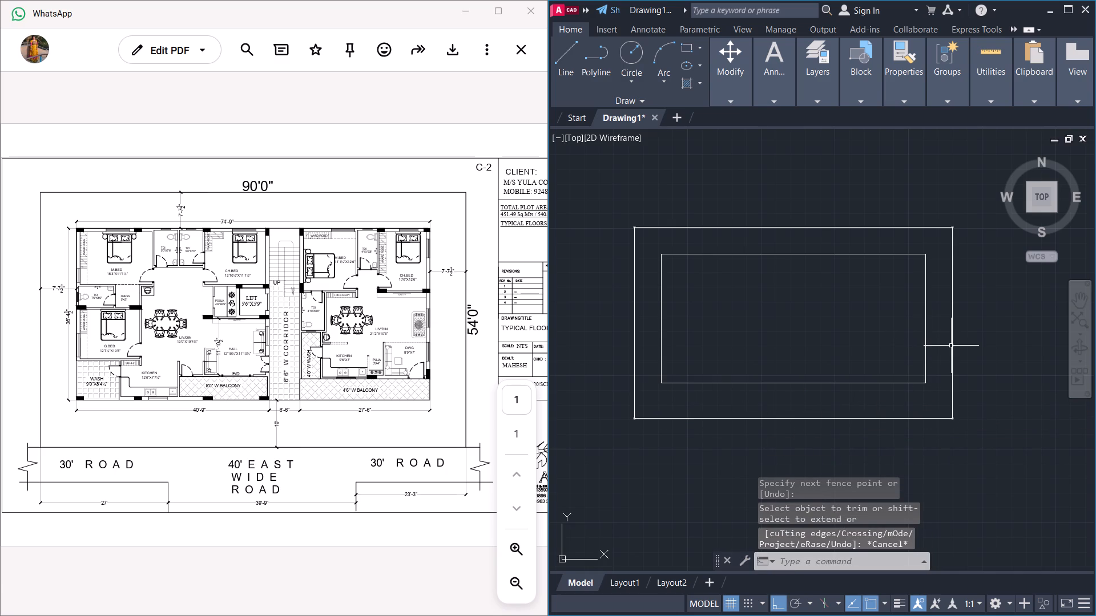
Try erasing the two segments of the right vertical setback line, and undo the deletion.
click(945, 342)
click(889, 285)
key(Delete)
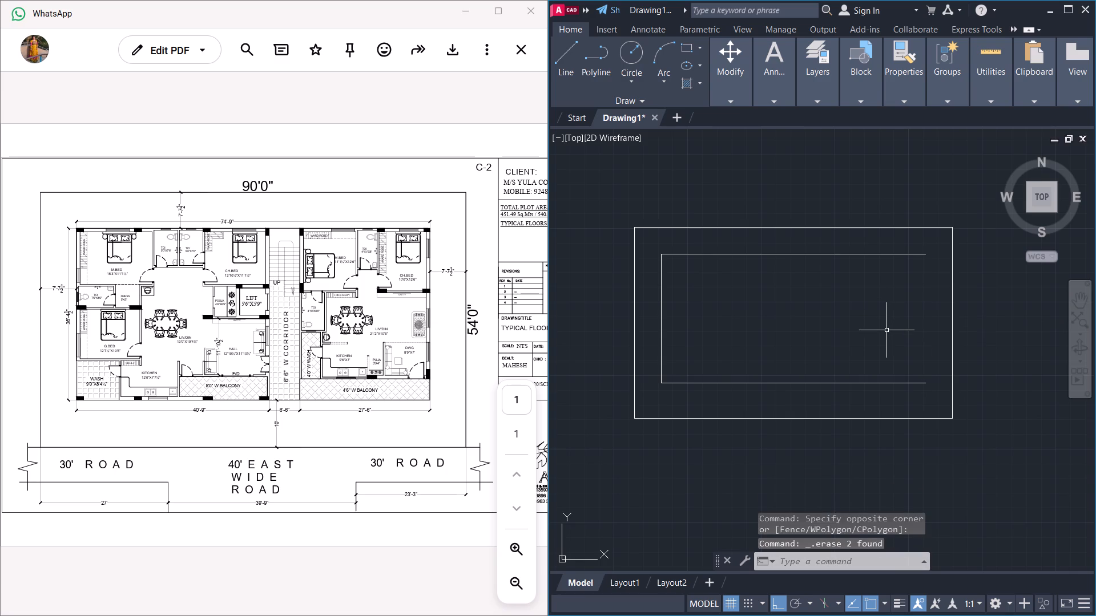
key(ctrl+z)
Join the two segments of the right vertical setback line into a single line.
click(938, 337)
click(877, 286)
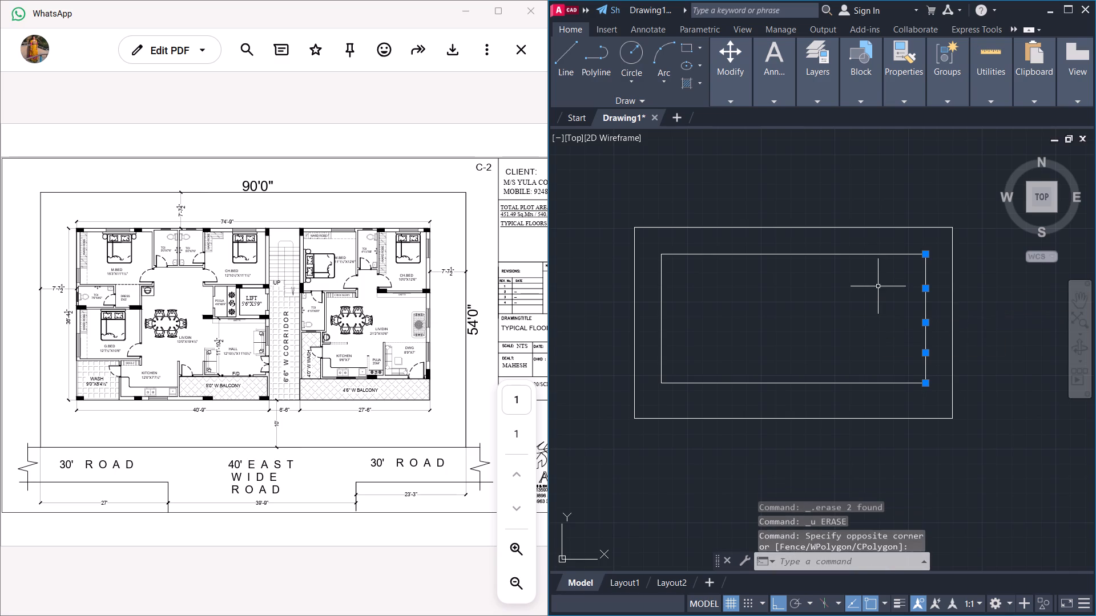
key(j)
key(Return)
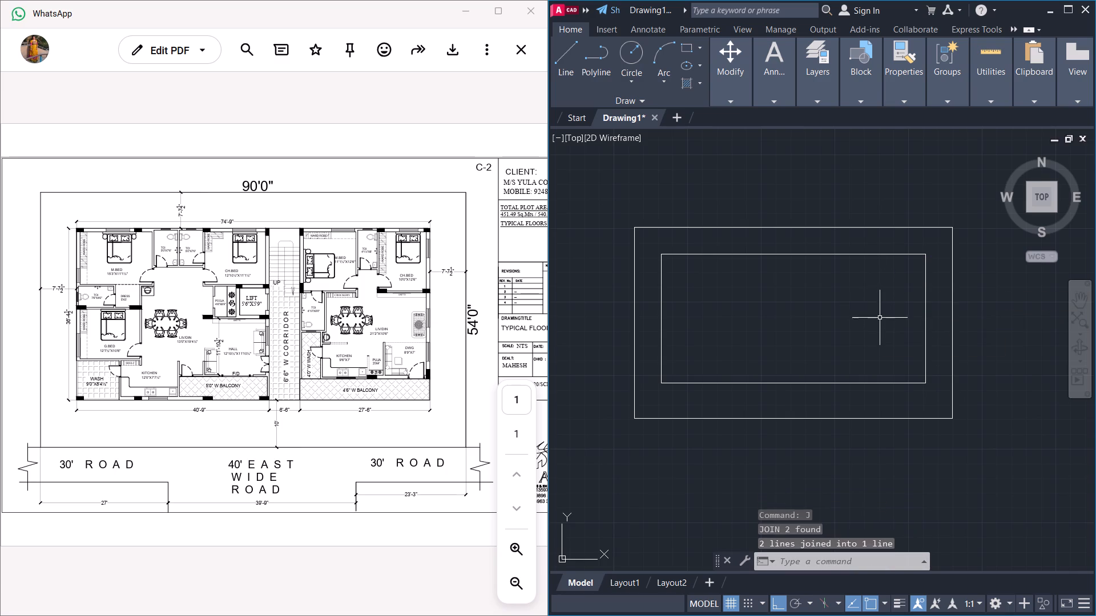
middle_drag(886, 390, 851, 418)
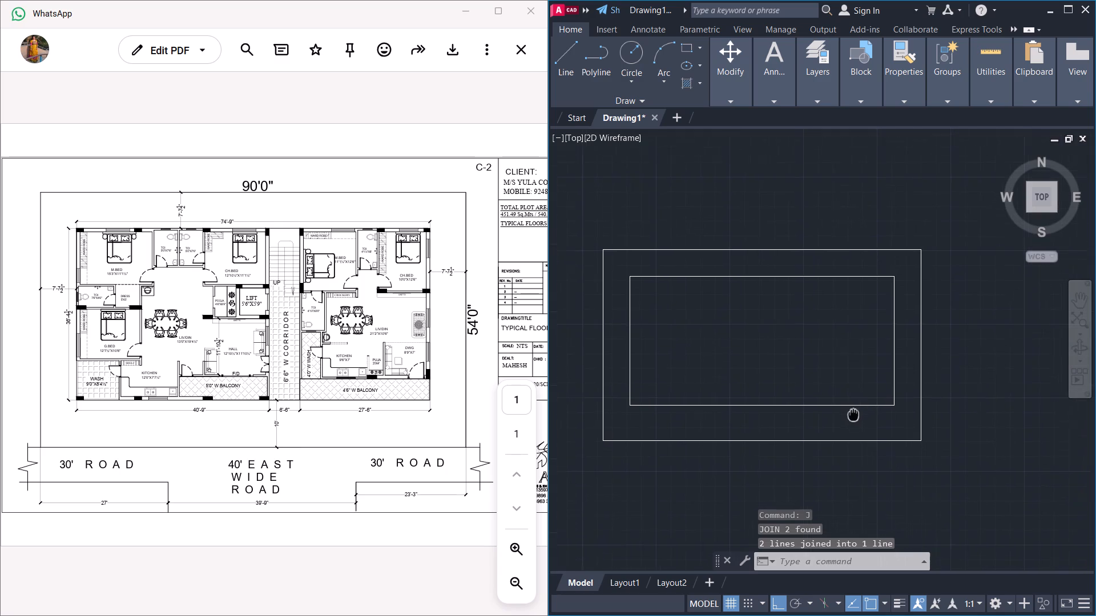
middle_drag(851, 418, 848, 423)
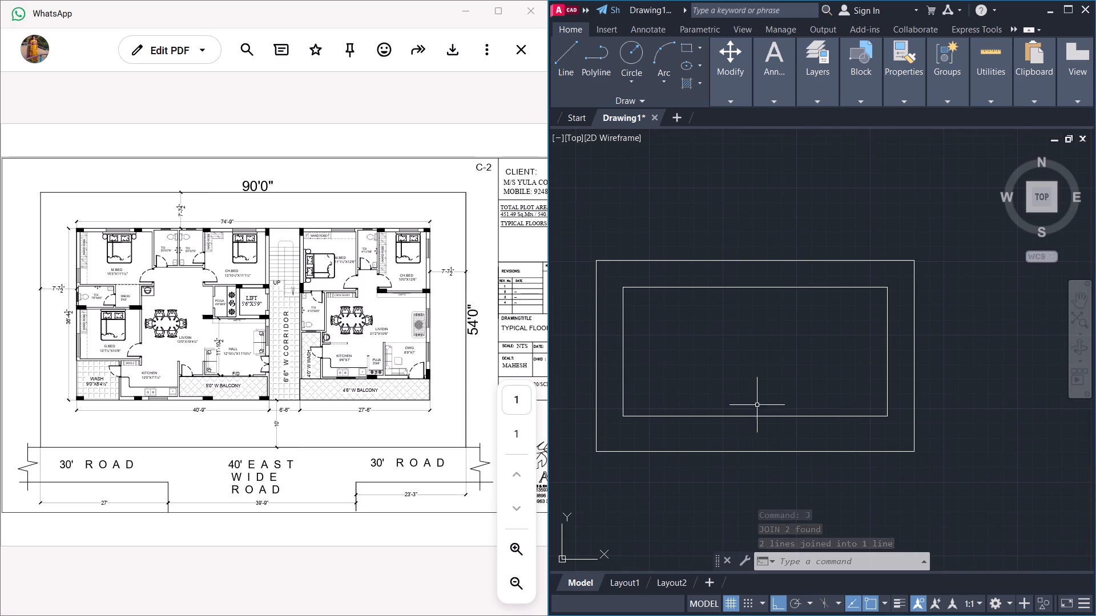
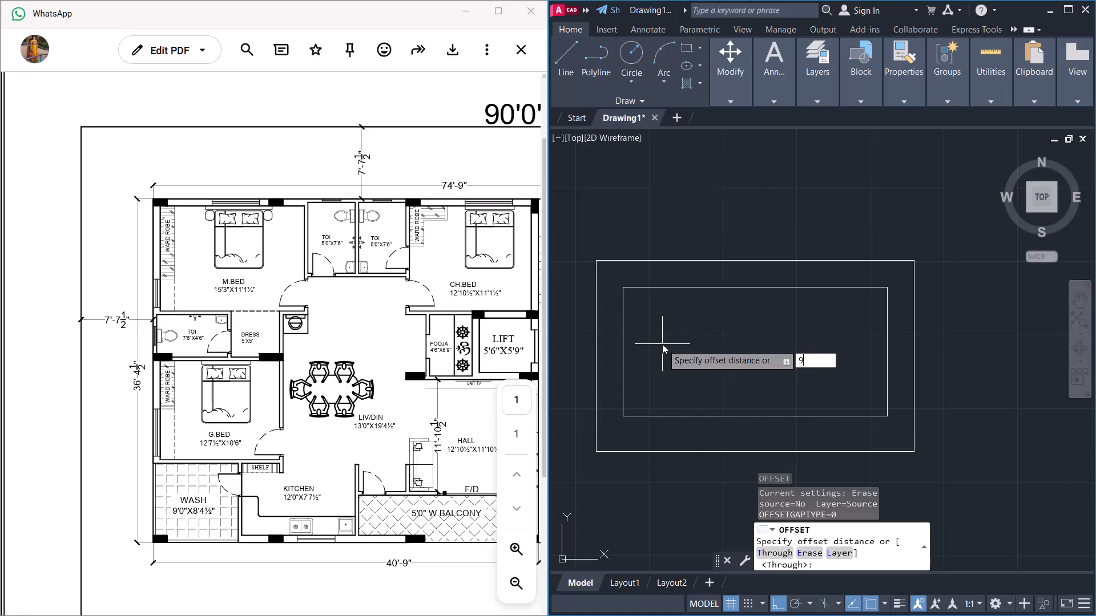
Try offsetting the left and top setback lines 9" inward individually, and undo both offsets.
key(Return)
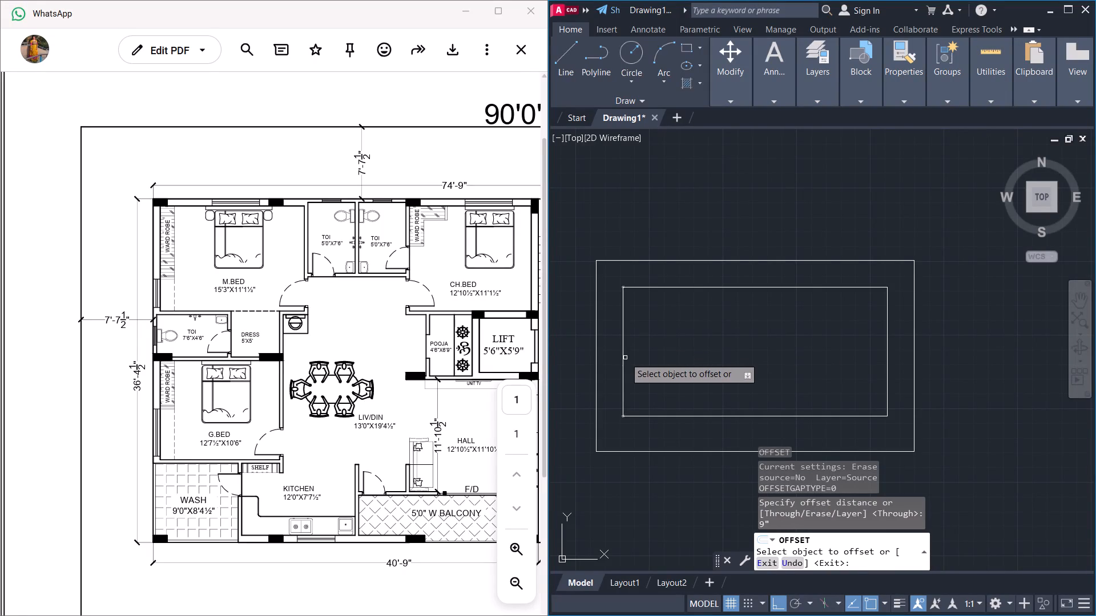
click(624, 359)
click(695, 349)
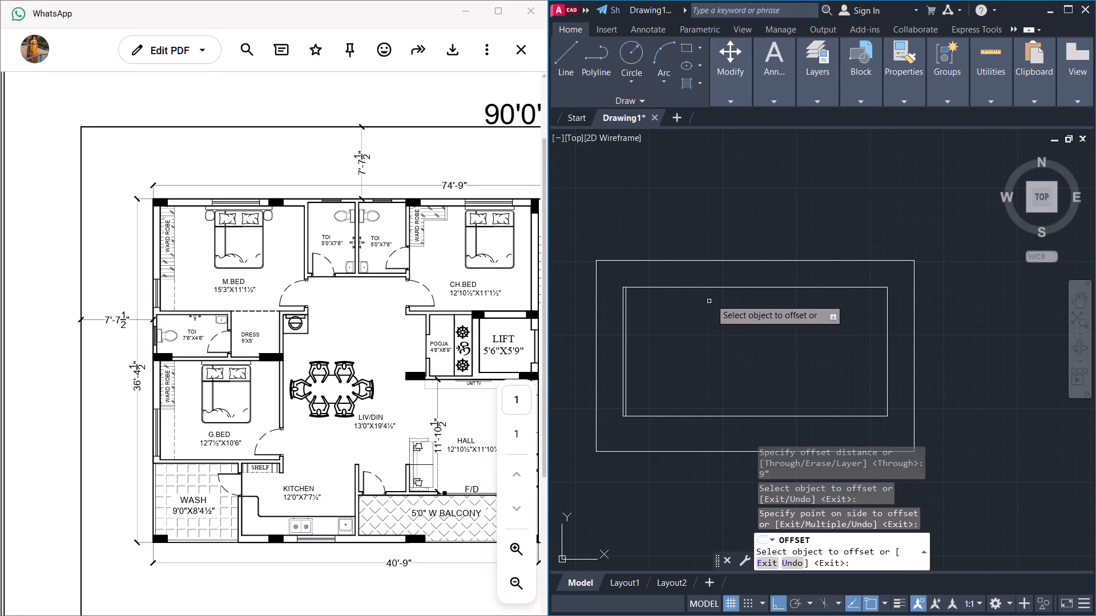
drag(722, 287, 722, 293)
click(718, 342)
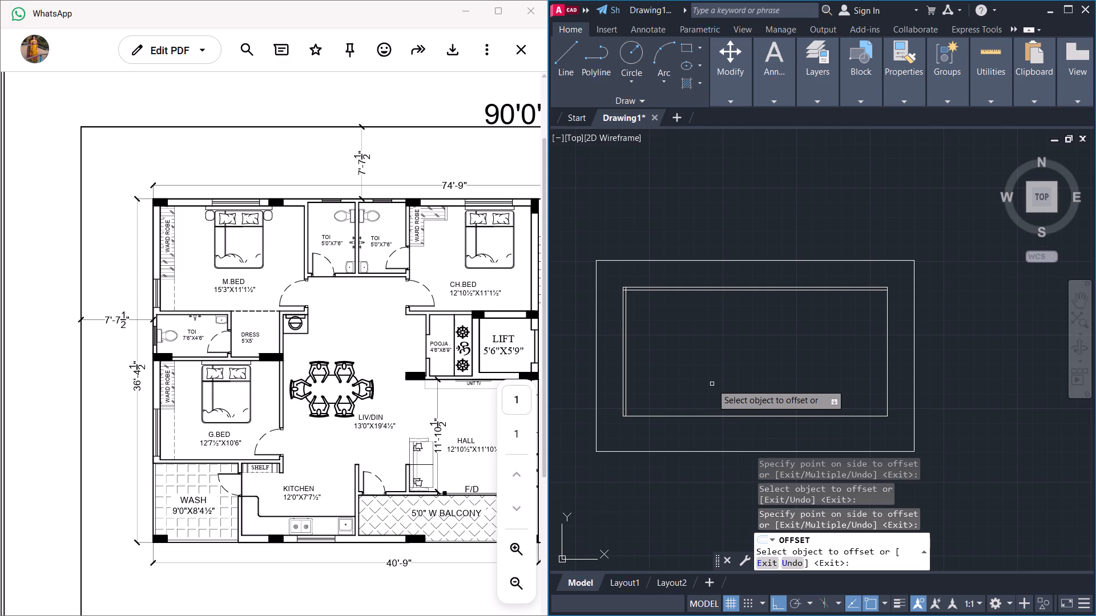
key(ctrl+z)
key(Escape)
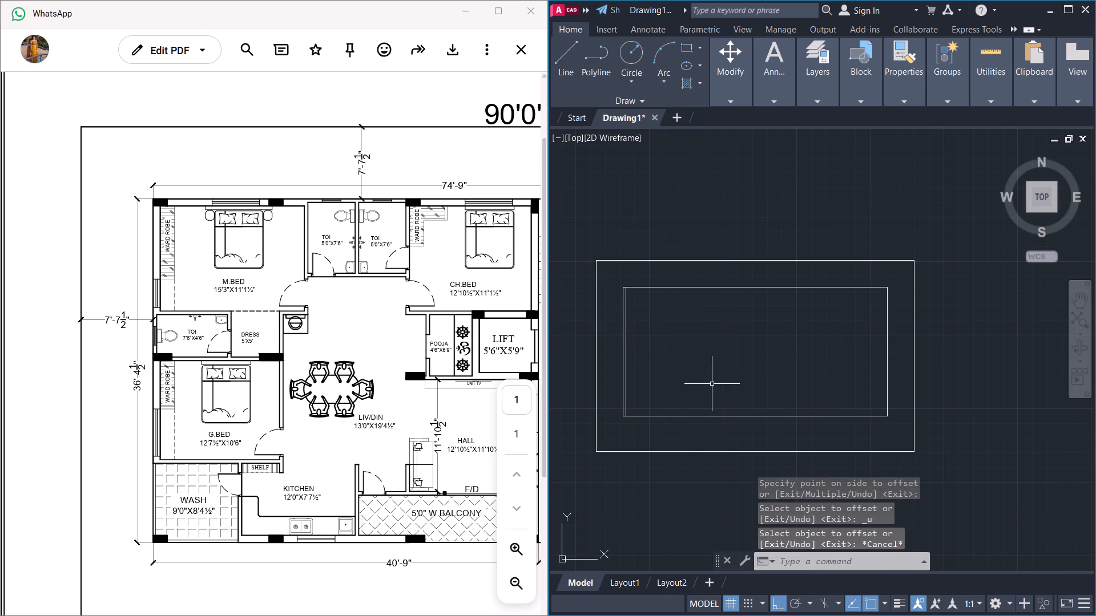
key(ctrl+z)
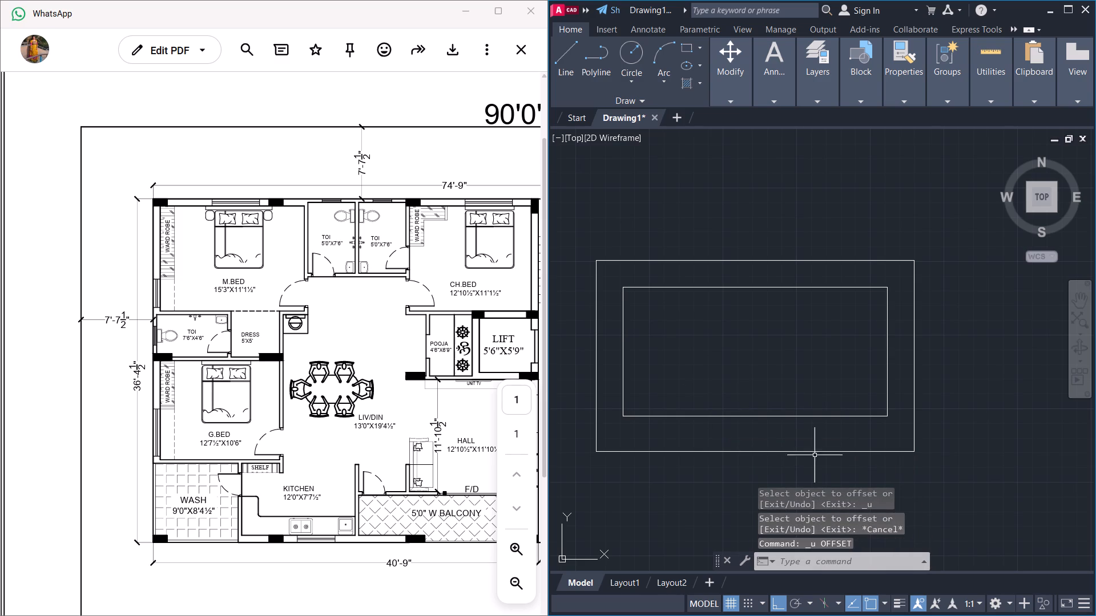
Join the four lines of the inner setback rectangle into a single polyline.
drag(817, 428, 815, 421)
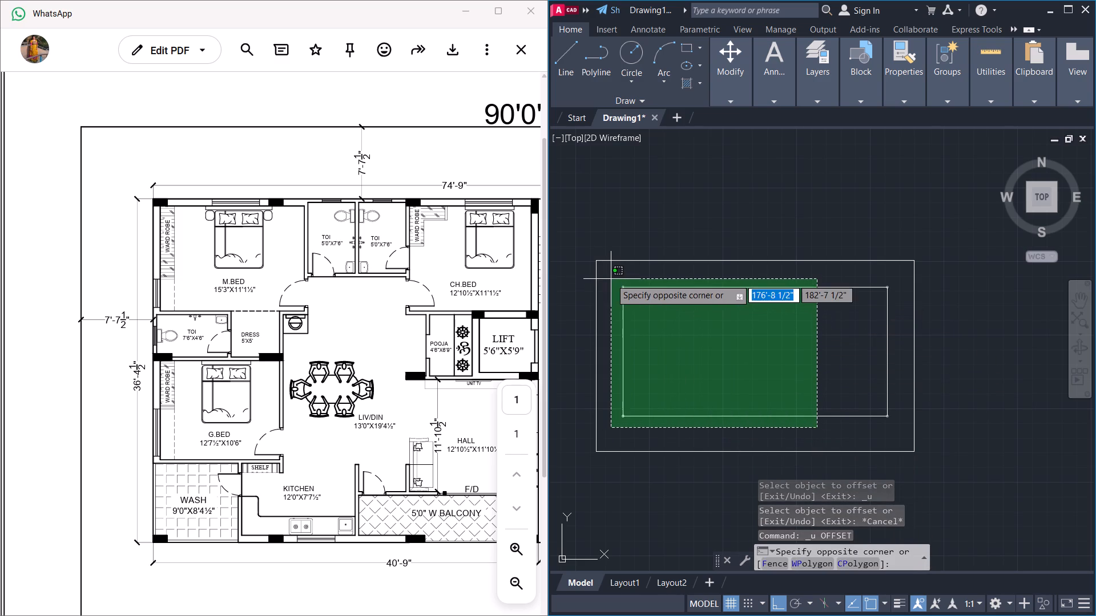
drag(611, 279, 635, 284)
click(889, 362)
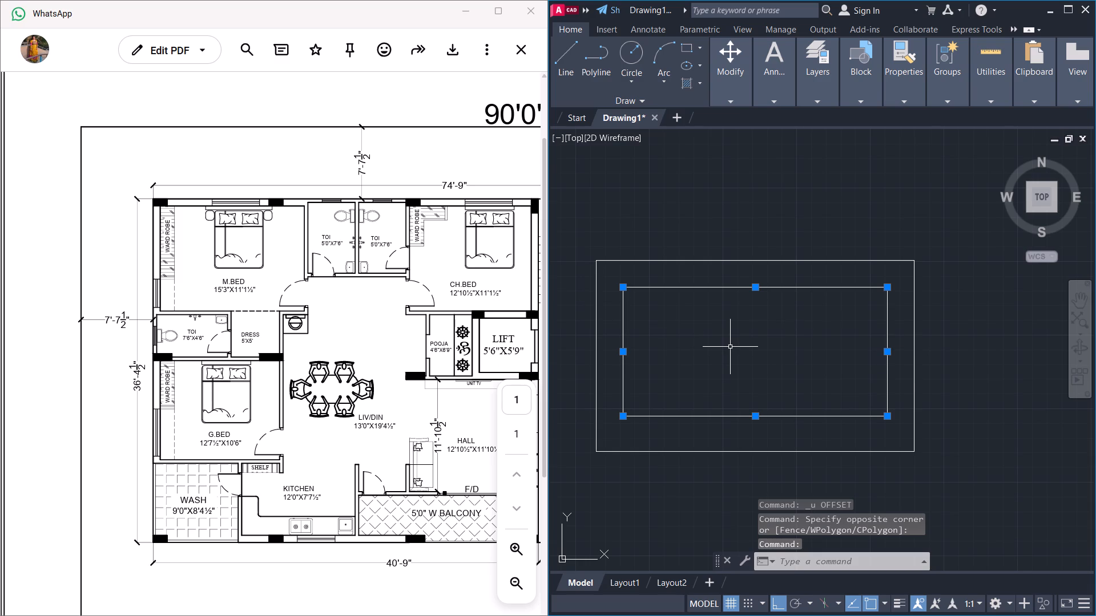
key(j)
key(Return)
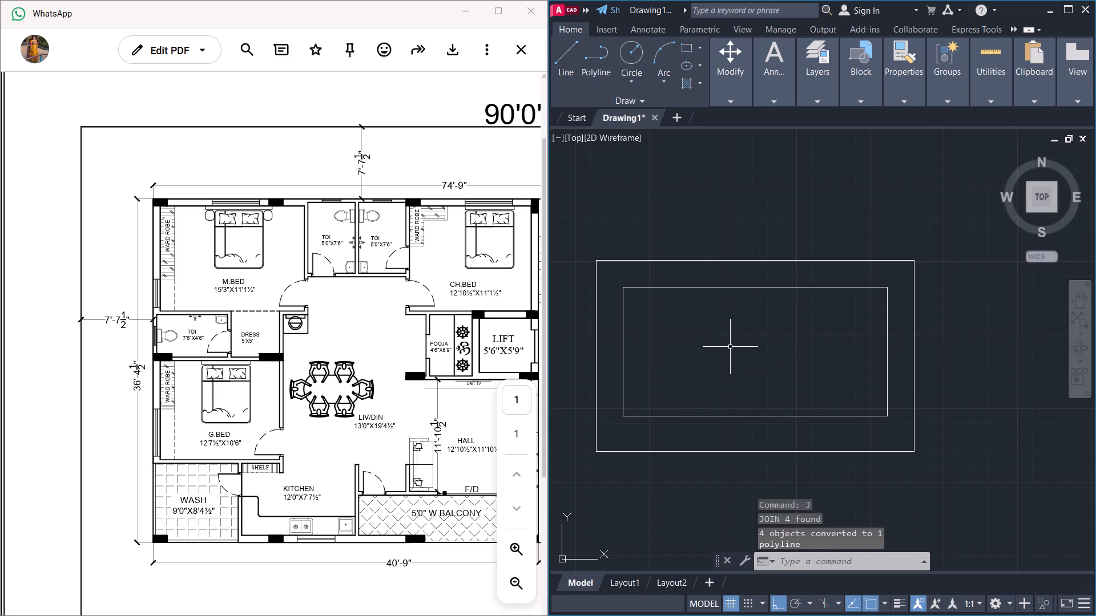
Offset the joined setback rectangle 9" inward to form the outer wall thickness.
key(o)
key(Return)
text(9")
key(Return)
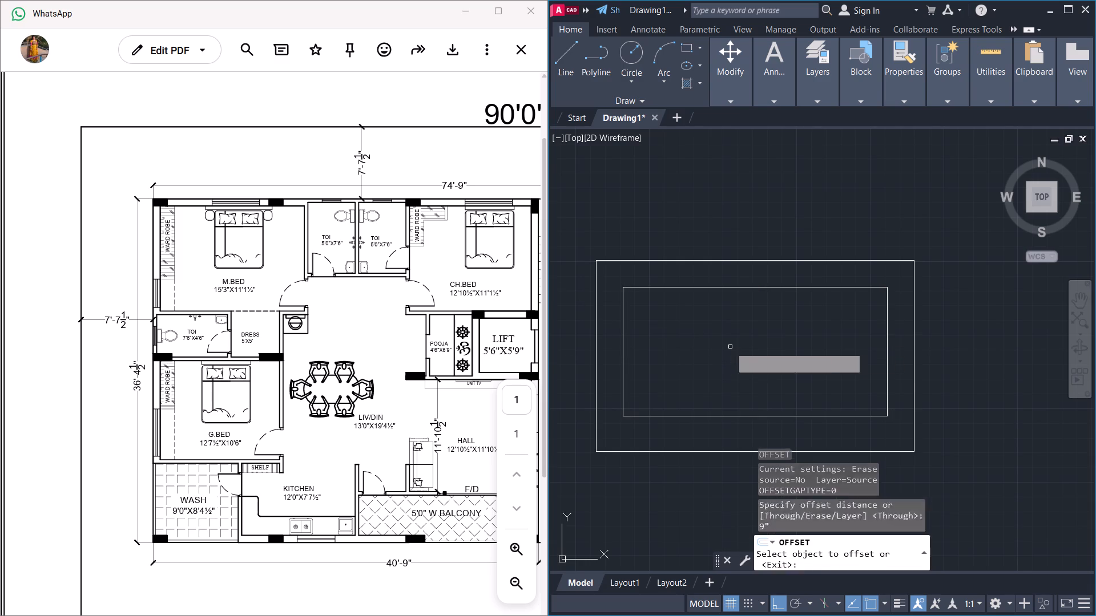
click(712, 287)
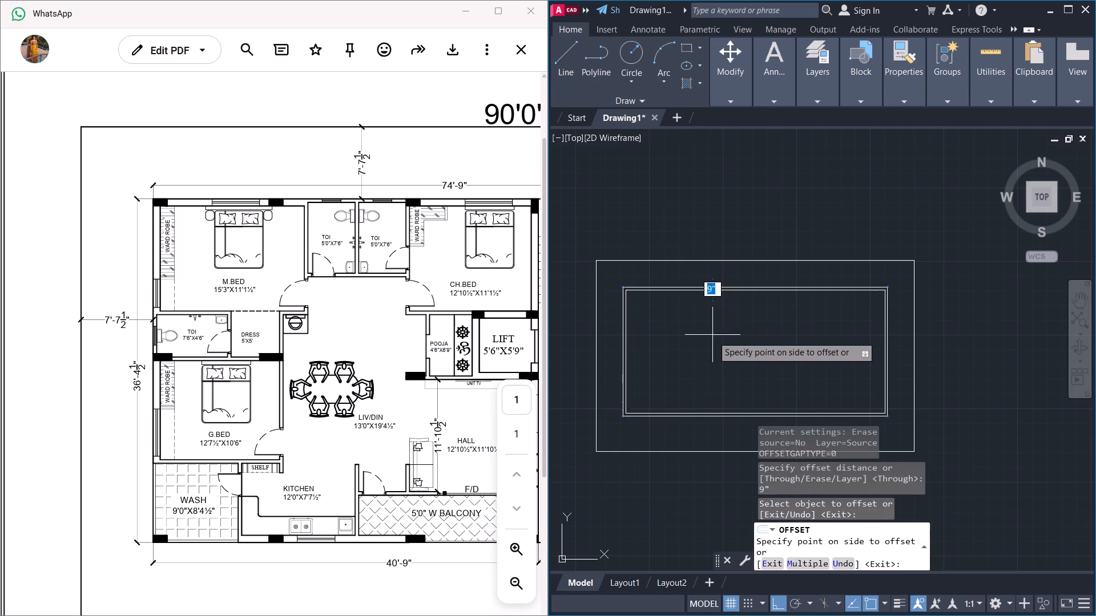
click(712, 336)
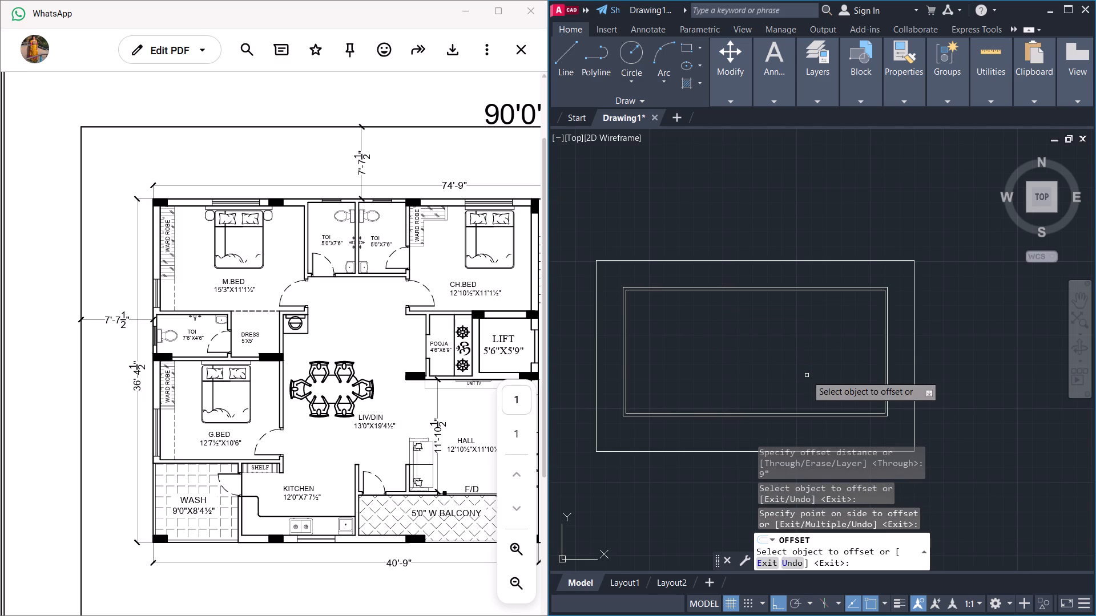
key(Escape)
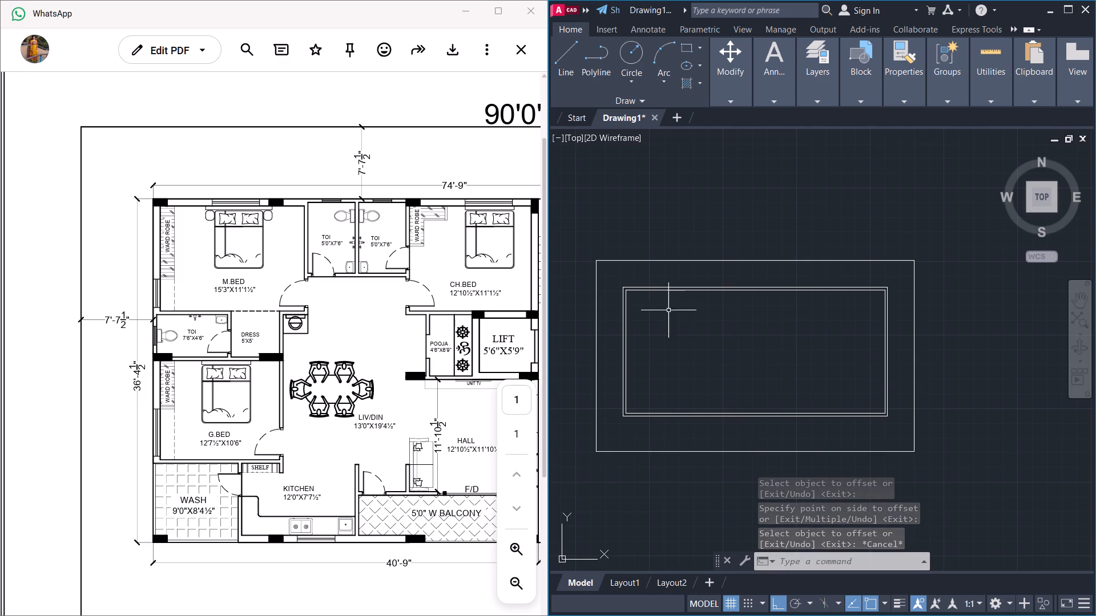
Explode both outer-wall rectangles into separate lines.
middle_drag(632, 325, 622, 322)
middle_click(604, 318)
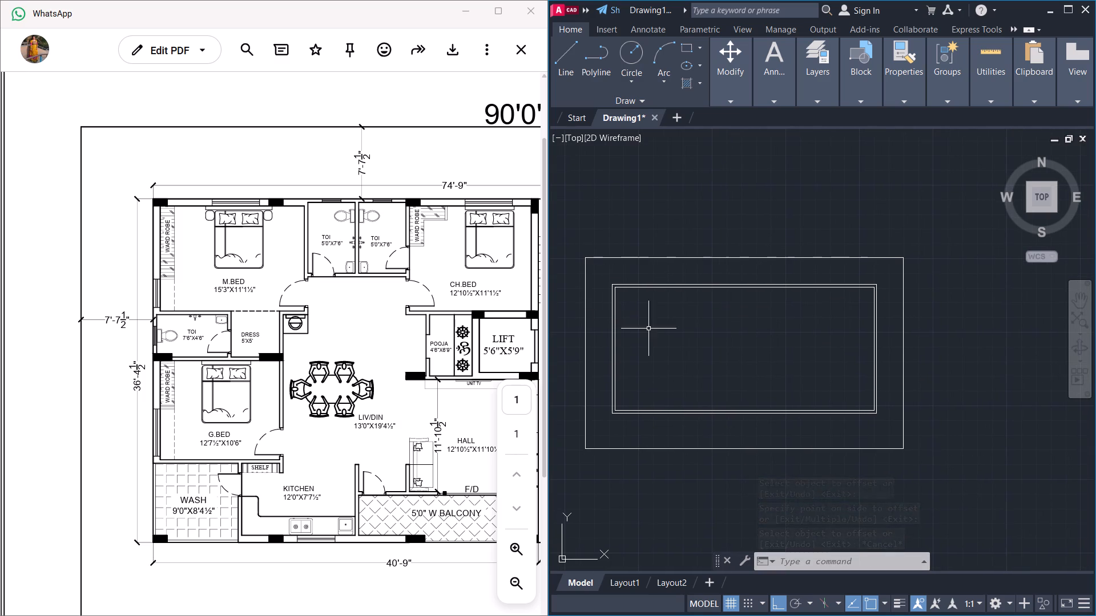
drag(710, 423, 708, 418)
click(601, 291)
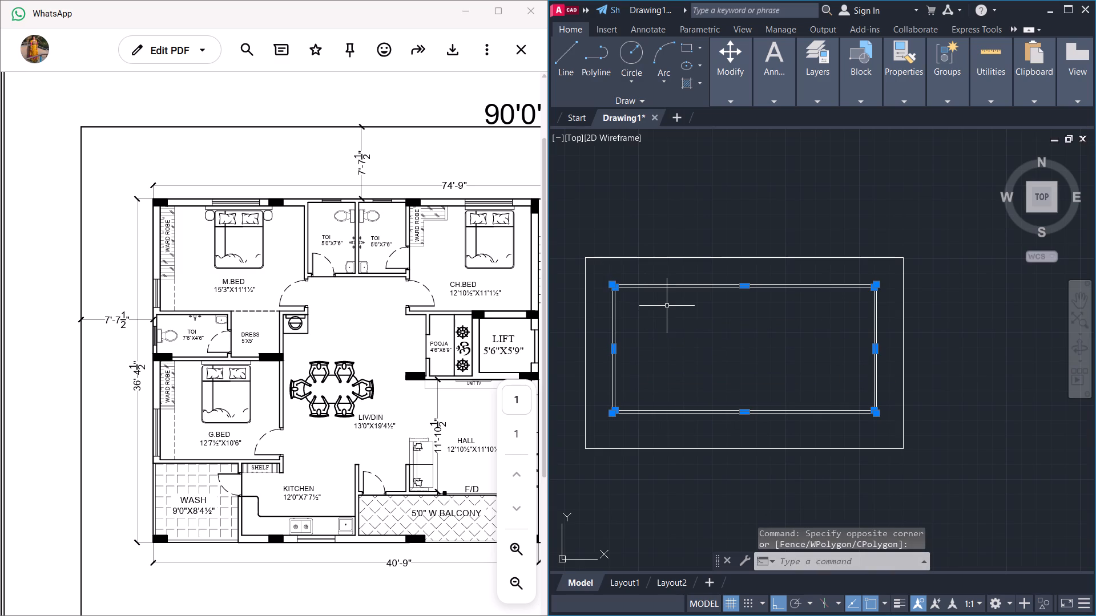
key(x)
key(Return)
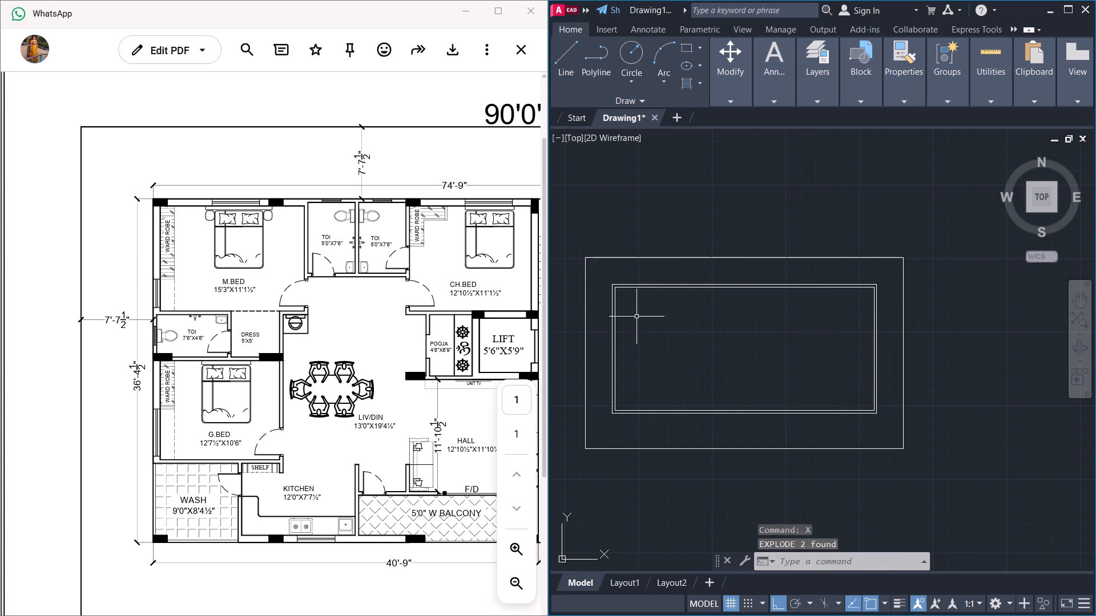
Offset the inner face of the left outer wall 15'3" to the right for the master bedroom's width.
scroll(820, 391, up, 2)
scroll(820, 391, down, 2)
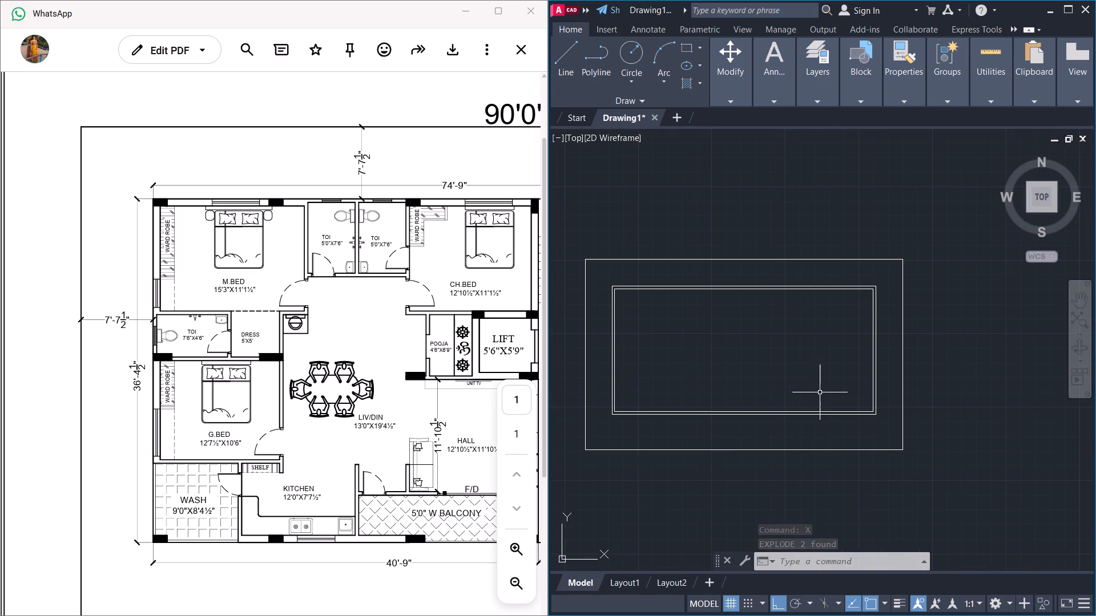
middle_drag(761, 369, 791, 380)
scroll(745, 359, up, 1)
middle_drag(686, 346, 779, 348)
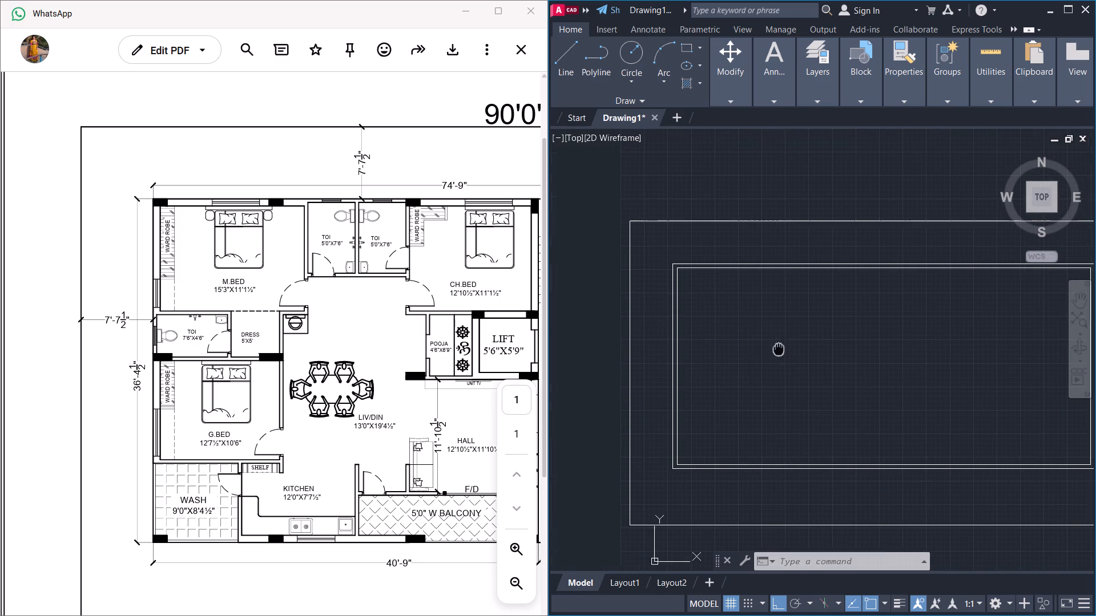
middle_drag(779, 348, 780, 347)
middle_drag(743, 339, 686, 329)
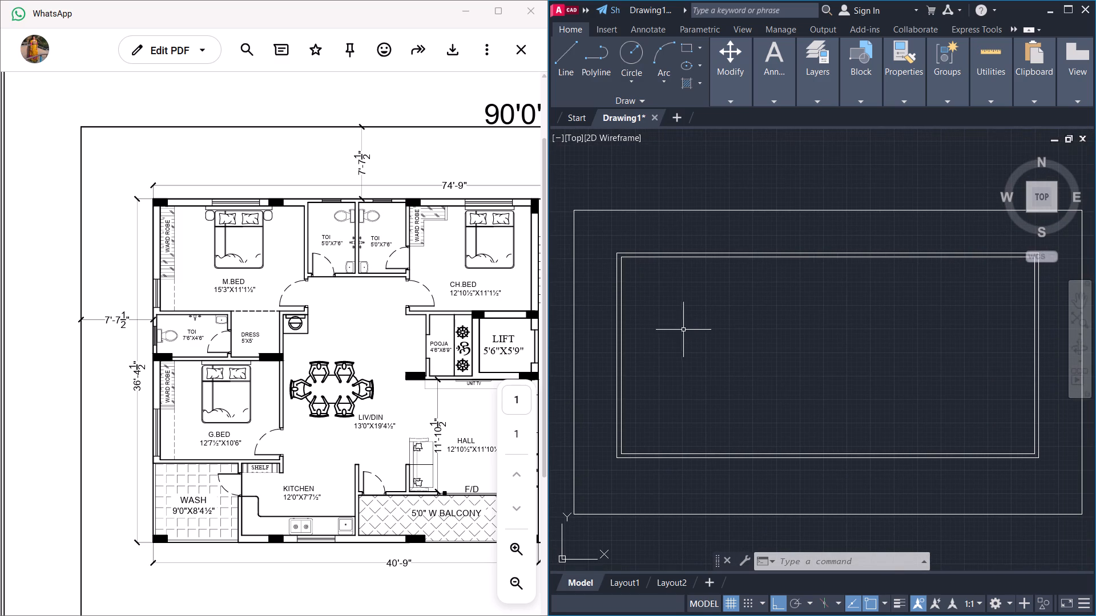
key(o)
key(Return)
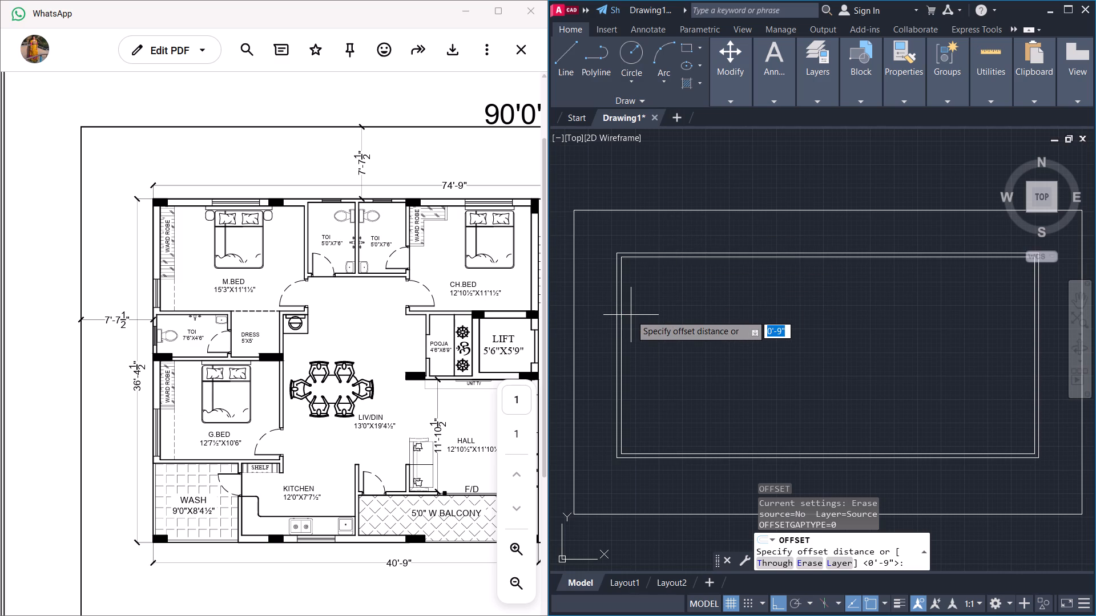
key(1)
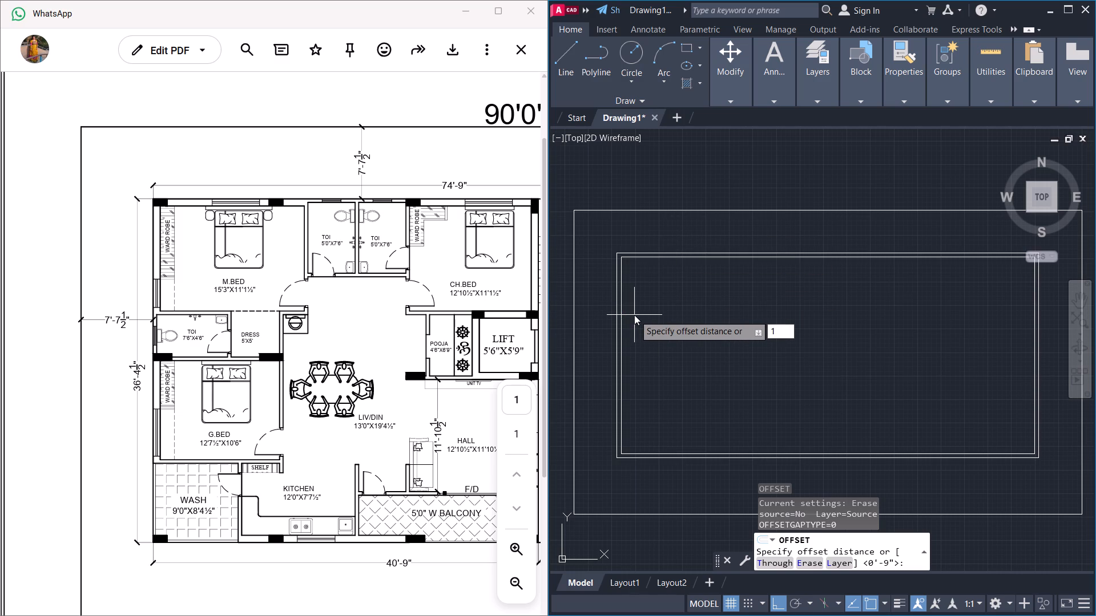
key(5)
key(apostrophe)
key(3)
key(shift+quotedbl)
key(Return)
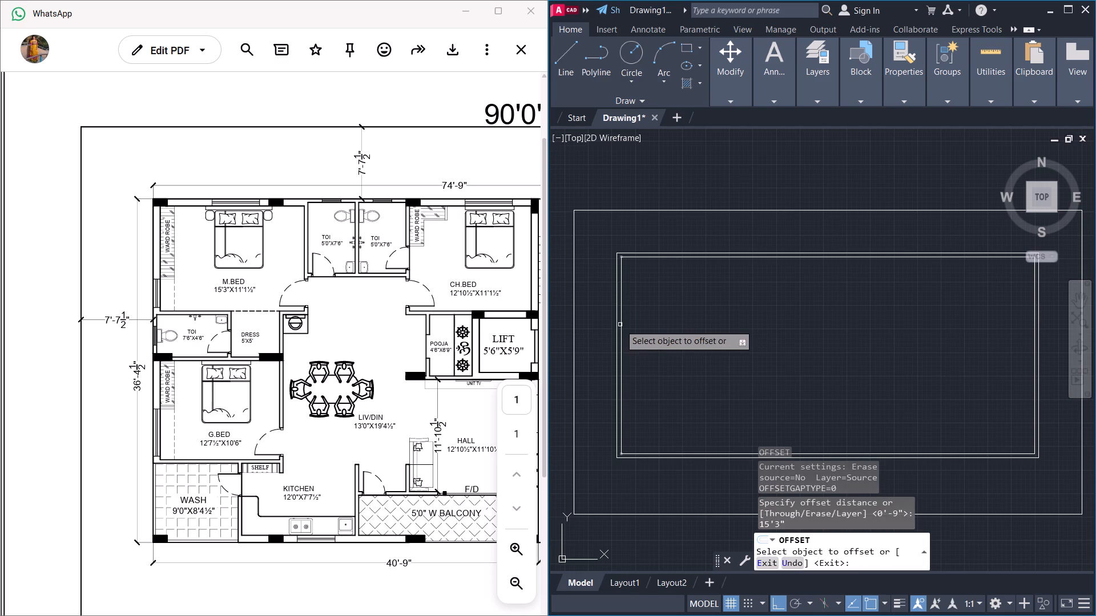
click(623, 324)
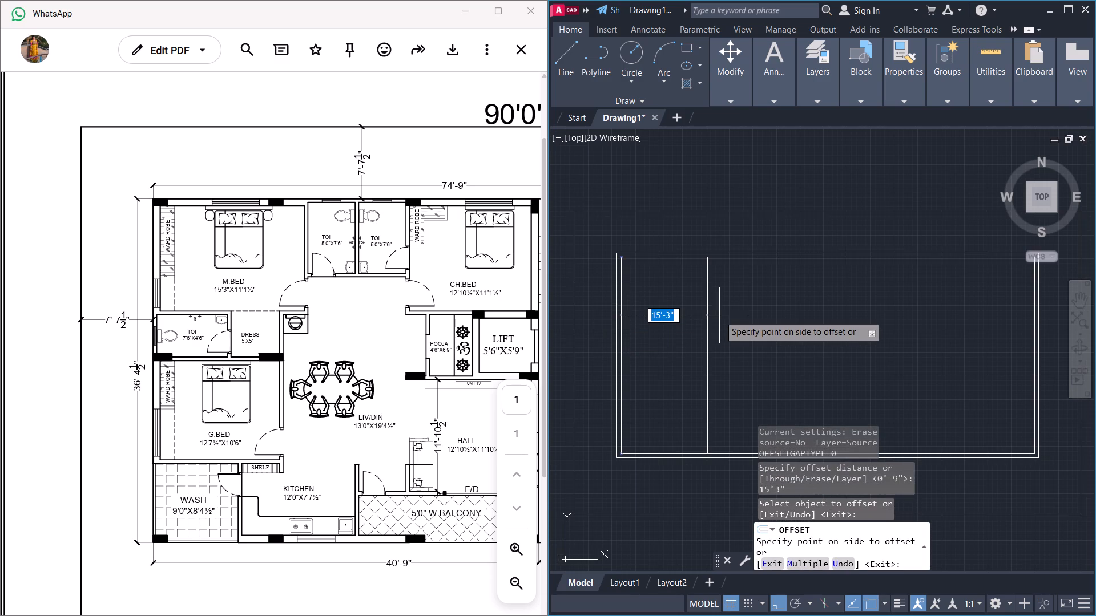
click(719, 315)
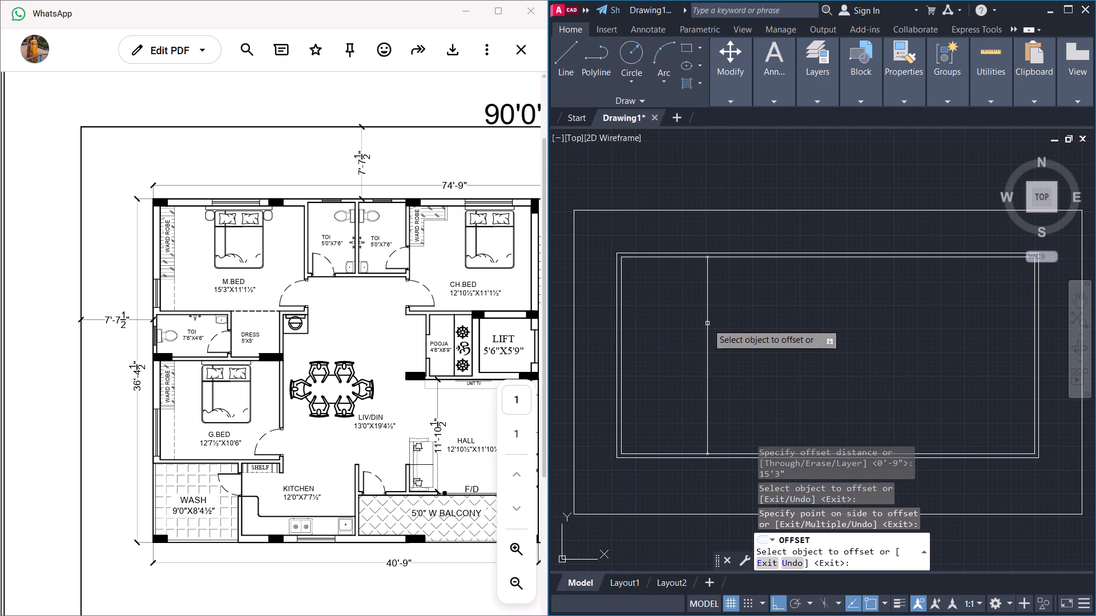
Offset the master bedroom's right boundary line 4.5" to the right for the partition wall thickness.
click(707, 323)
key(4)
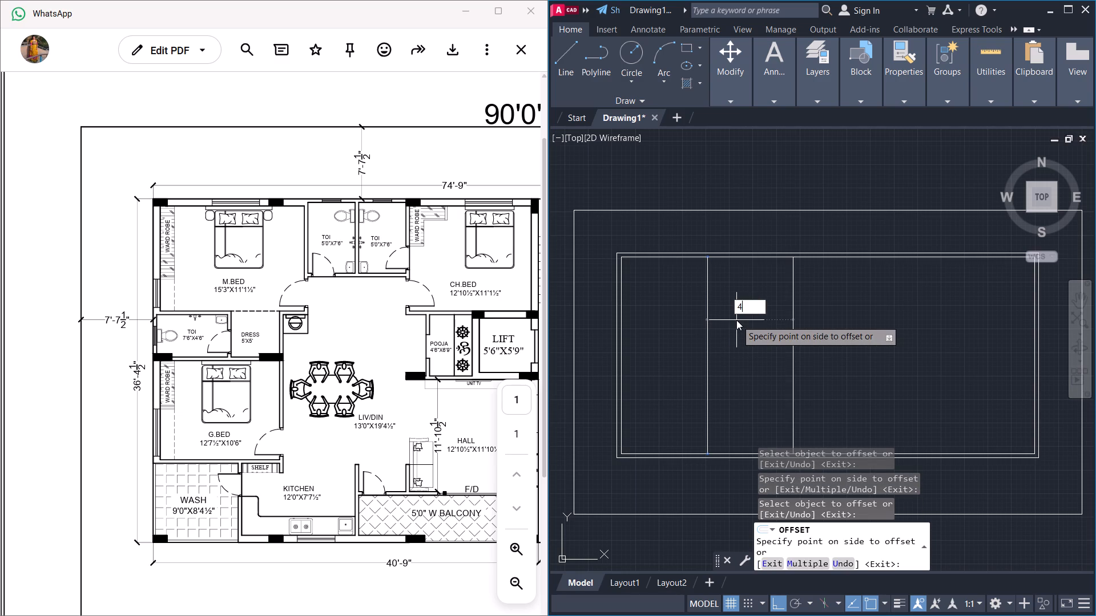
text(.5")
key(Return)
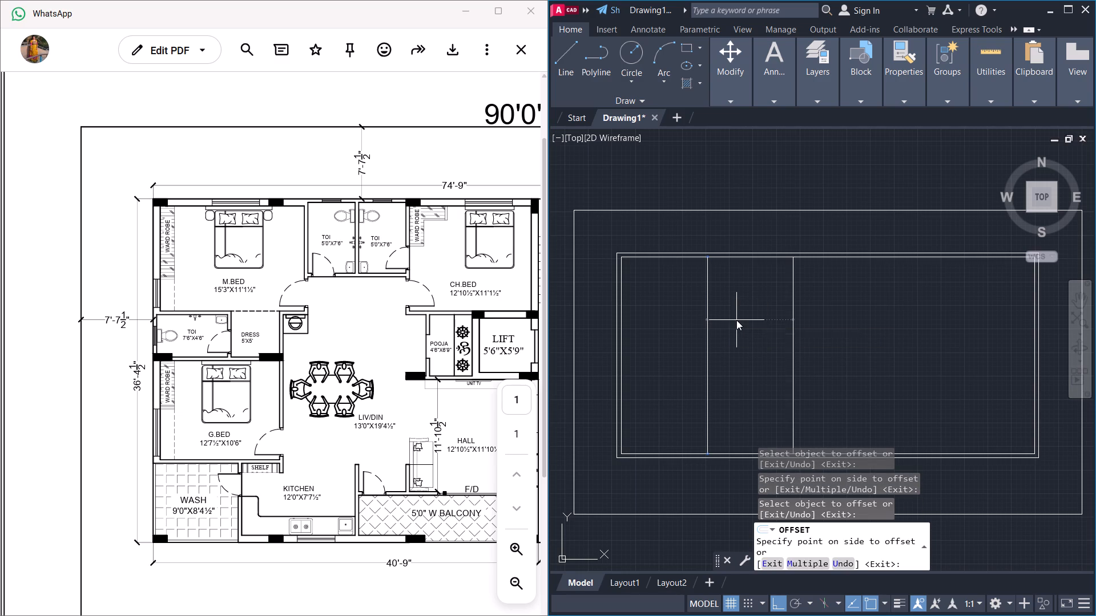
Offset the partition's right face 5' to the right for the first toilet, and offset that new line 4.5" for its wall.
click(710, 339)
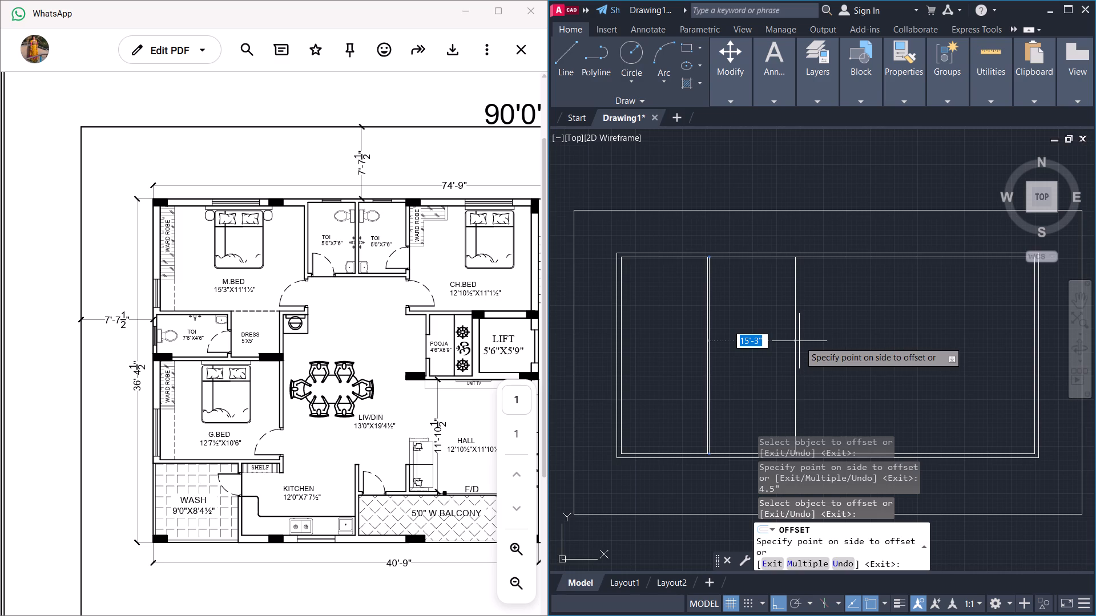
key(5)
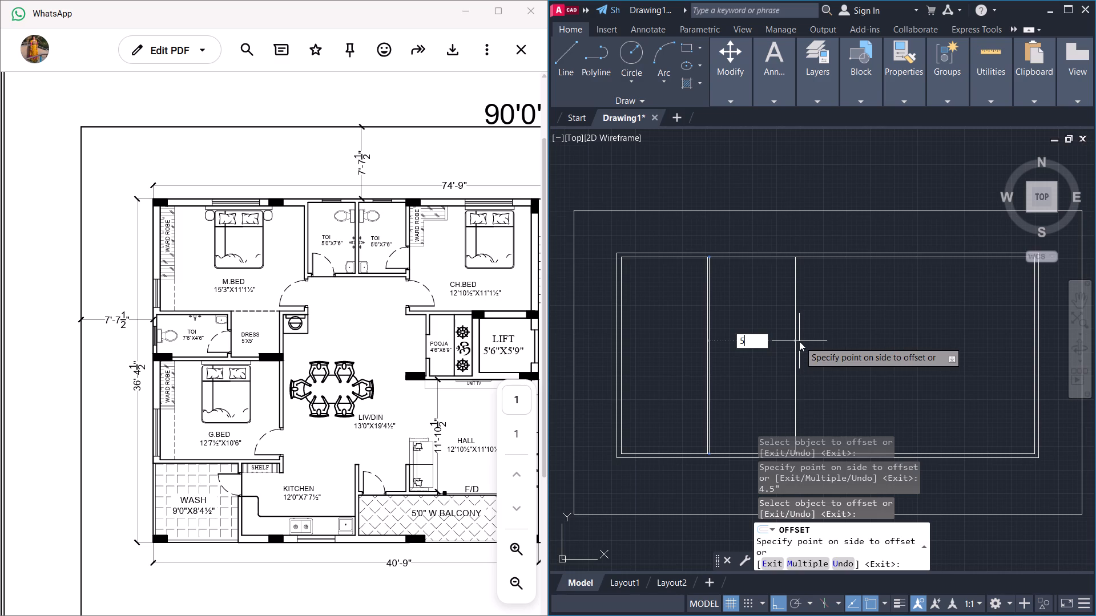
key(apostrophe)
key(Return)
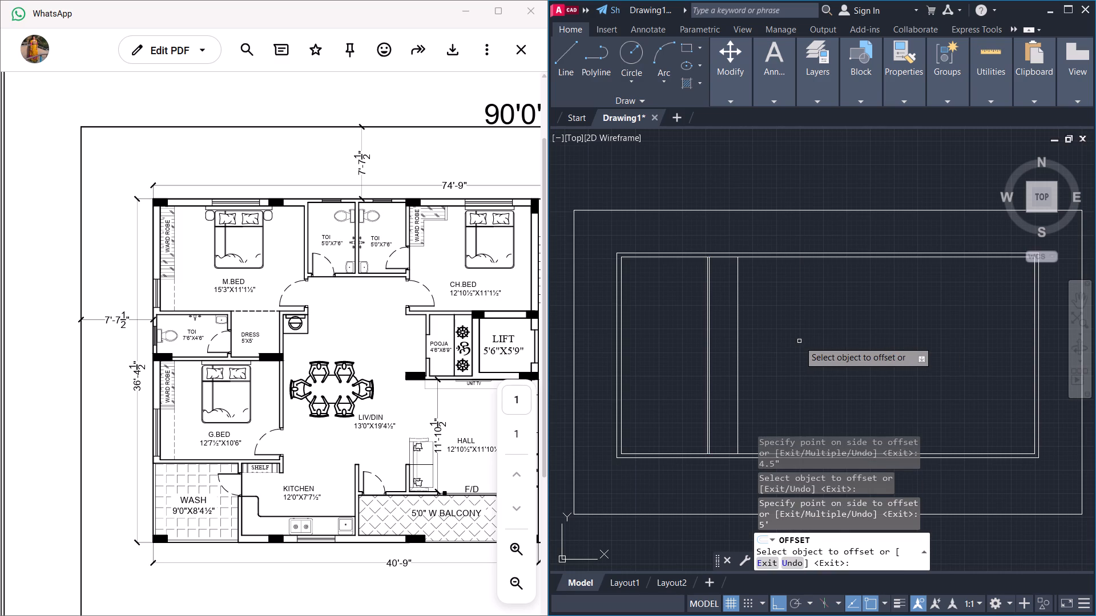
click(738, 357)
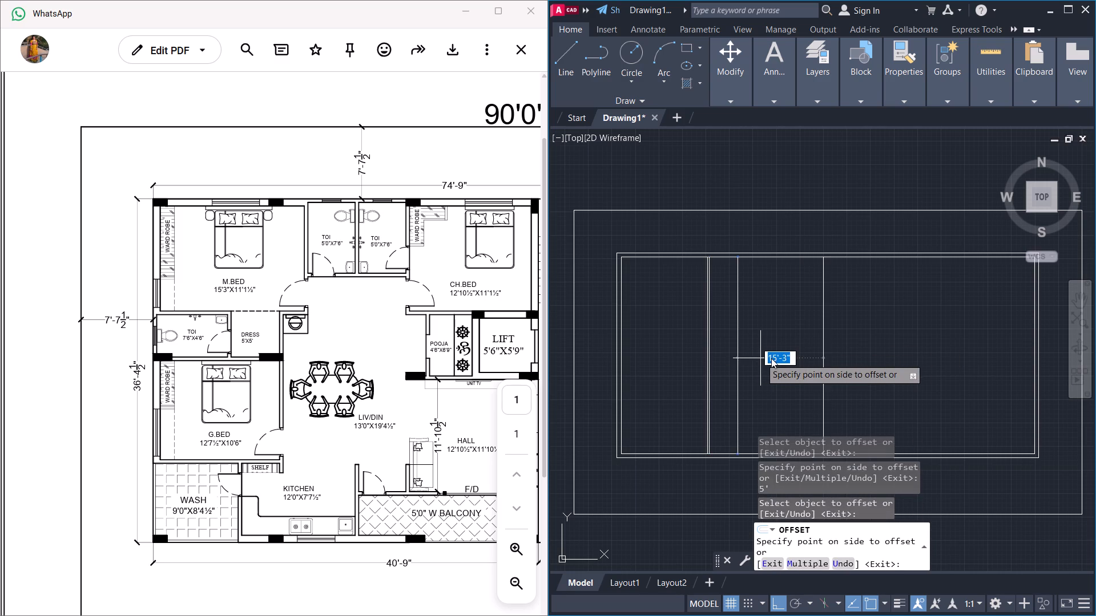
text(4.5)
key(shift+quotedbl)
key(Return)
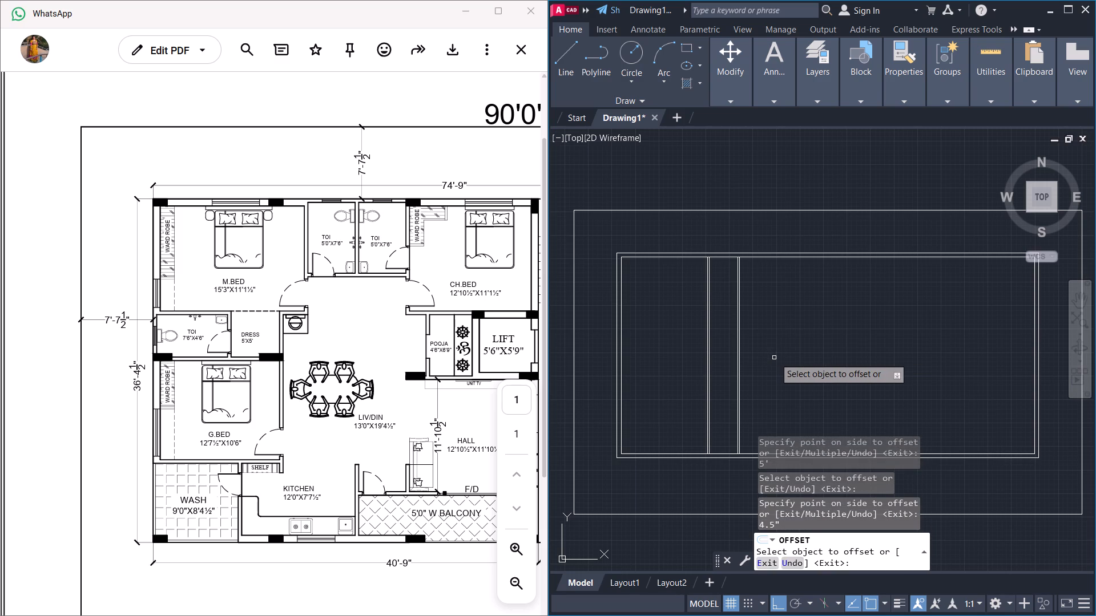
Offset the first toilet wall's right face 5' to the right for the second toilet, and offset that new line 4.5" for its wall.
click(740, 358)
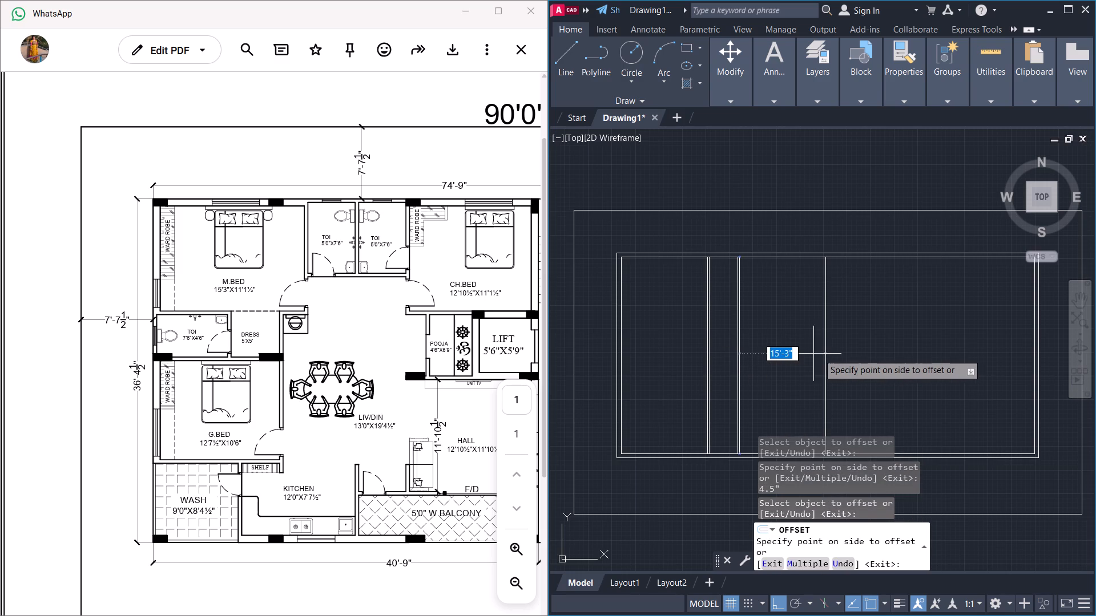
text(5')
key(Return)
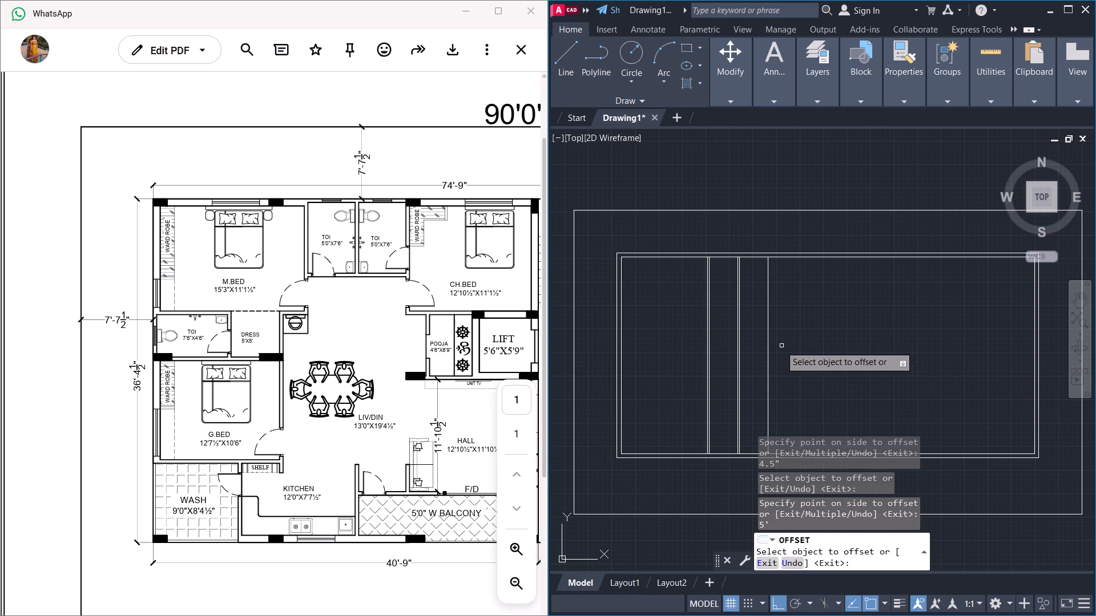
drag(768, 347, 774, 347)
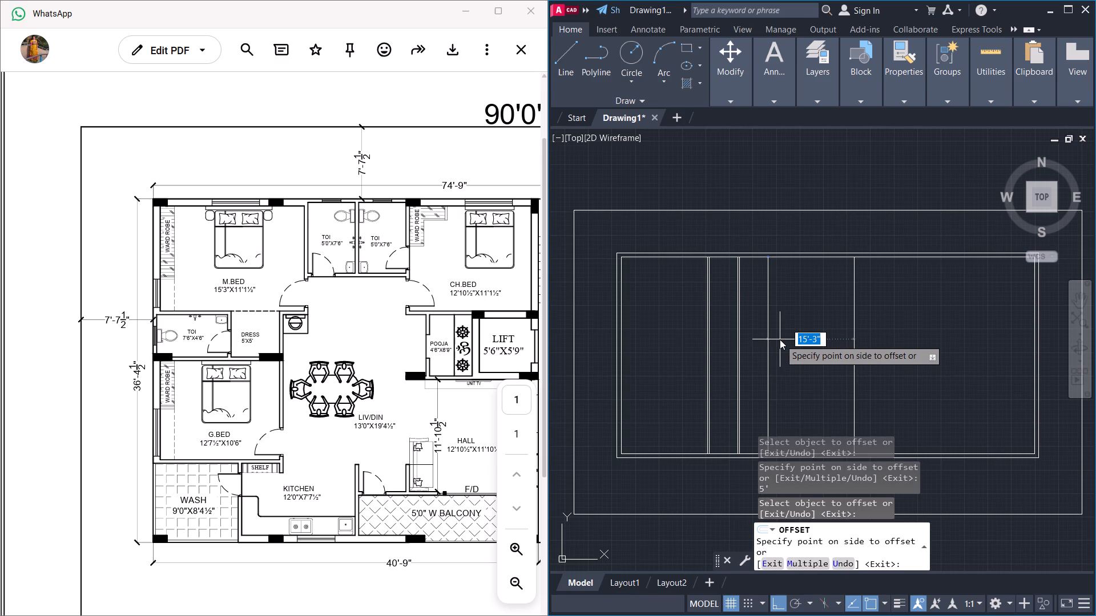
text(4.5")
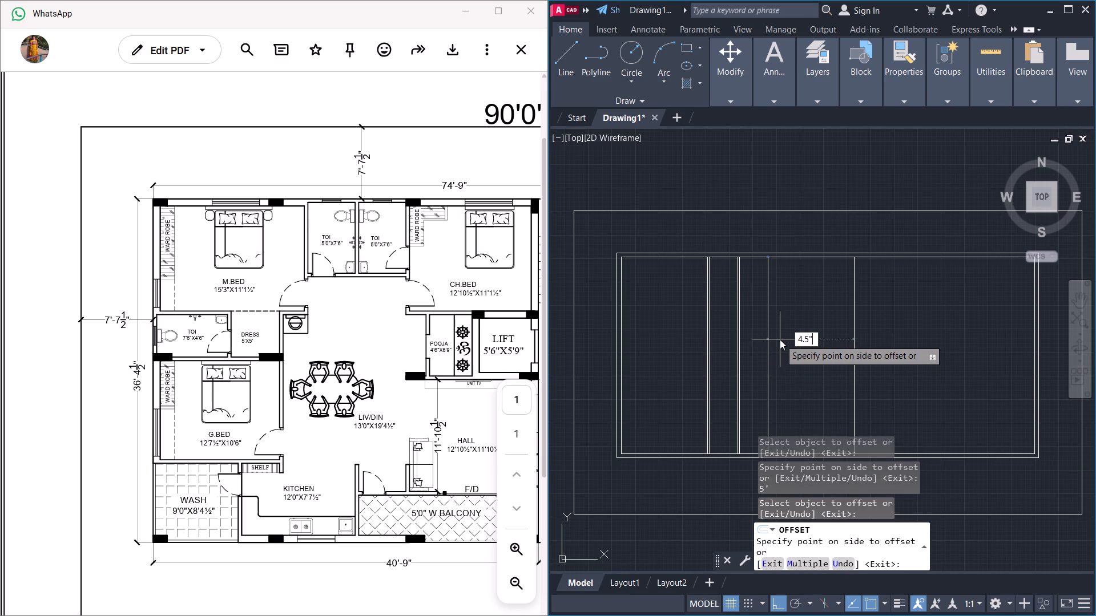
key(Return)
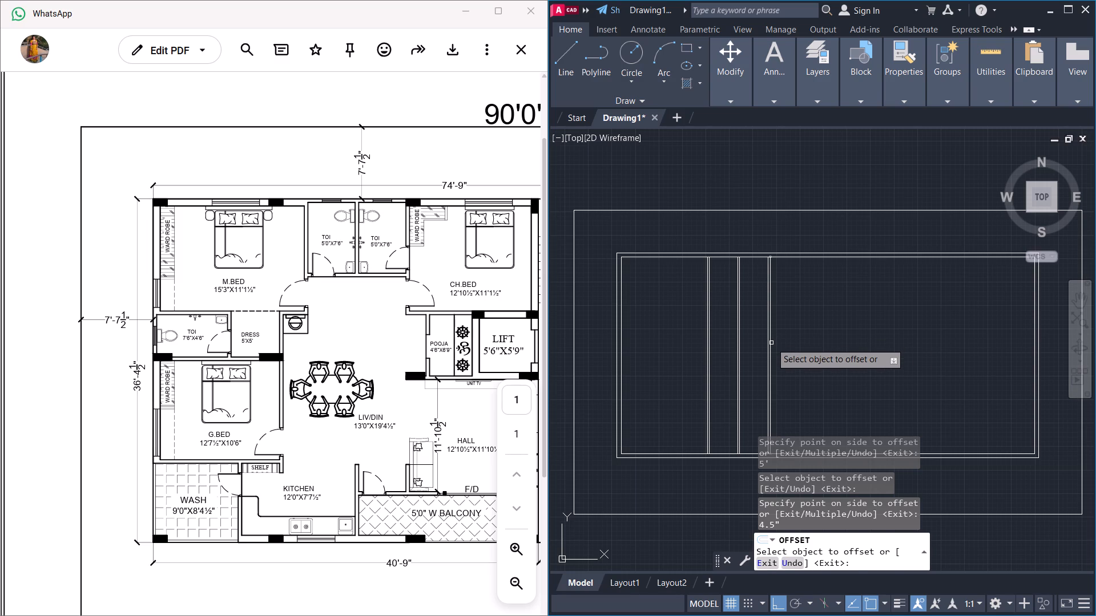
Offset the second toilet wall's right face 12'10" to the right for the children's bedroom, and offset that new line 4.5" for its wall.
click(771, 343)
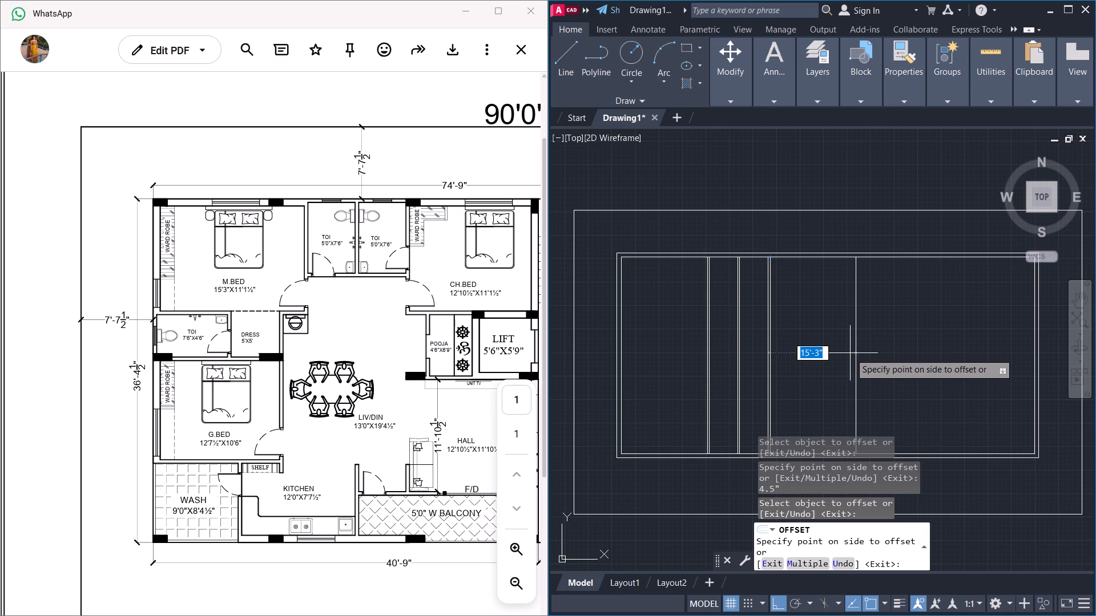
text(12)
text('10")
key(Return)
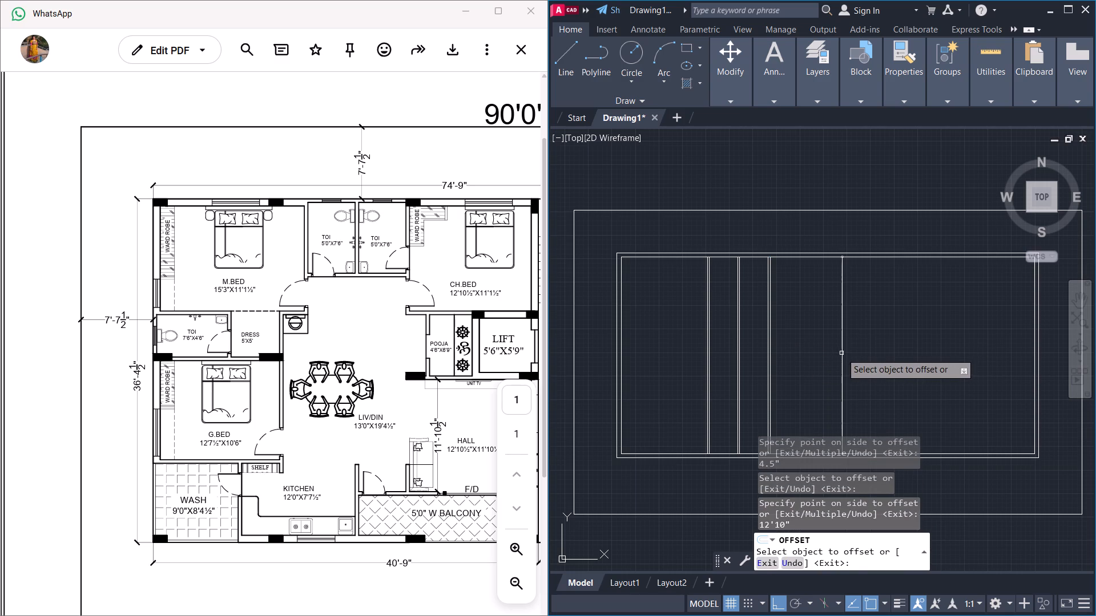
click(842, 353)
key(4)
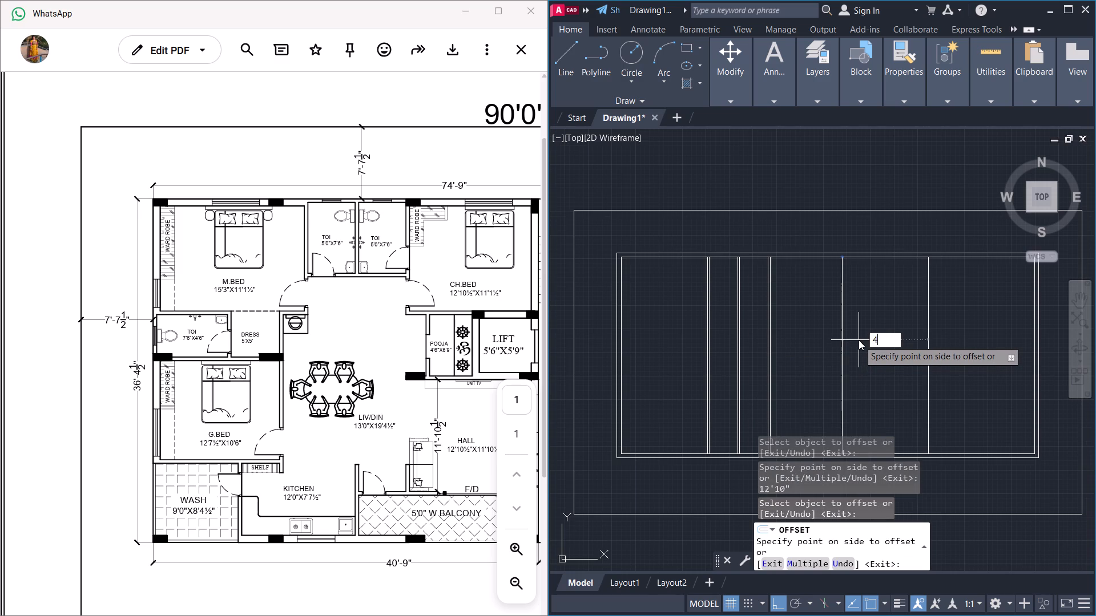
text(.5")
key(Return)
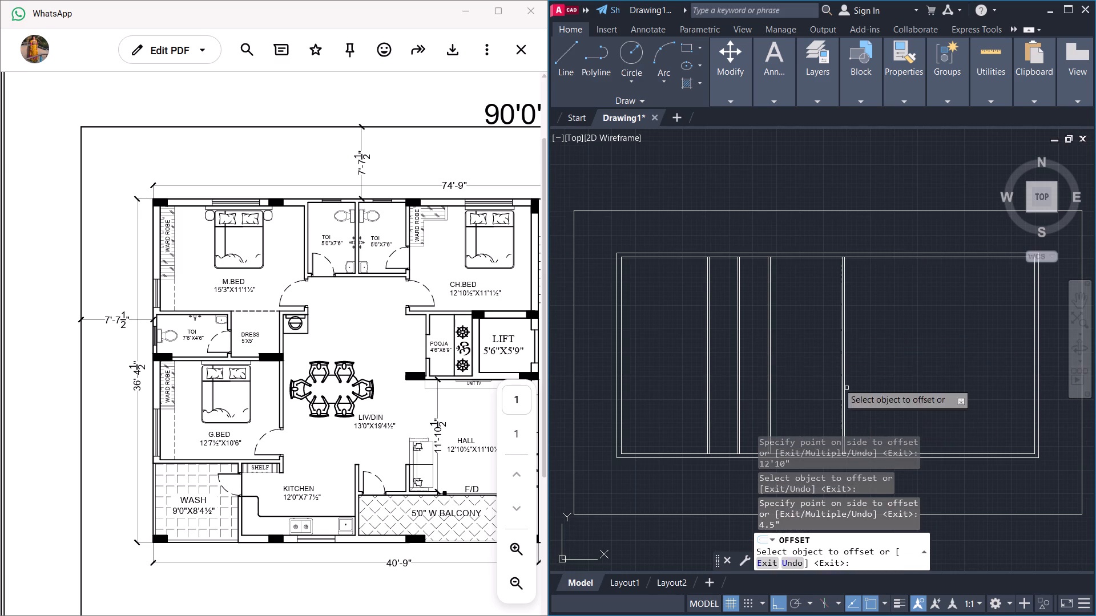
middle_drag(833, 304, 814, 295)
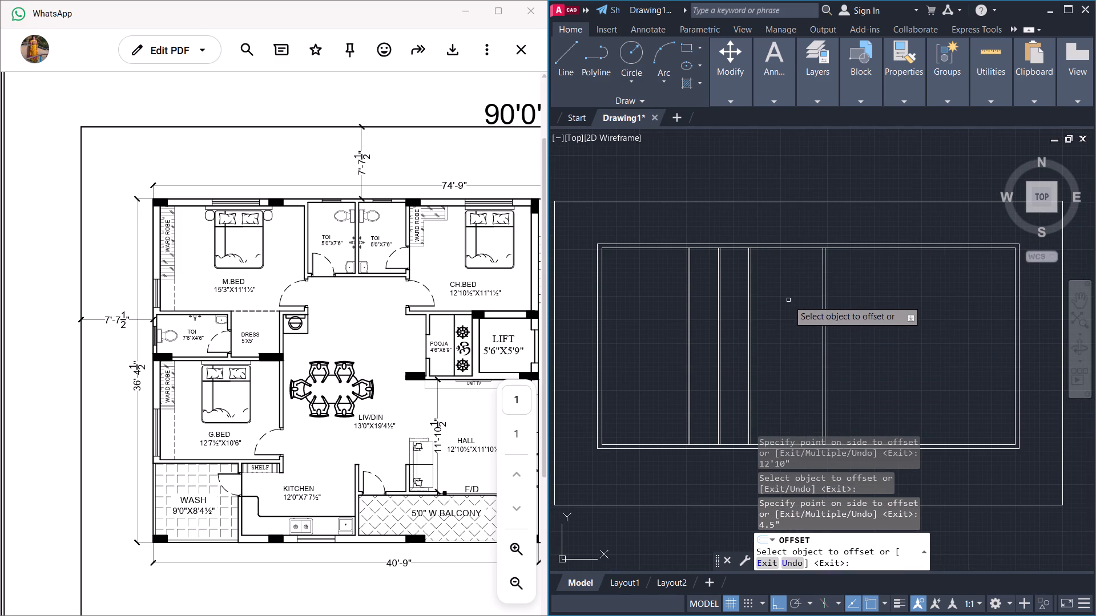
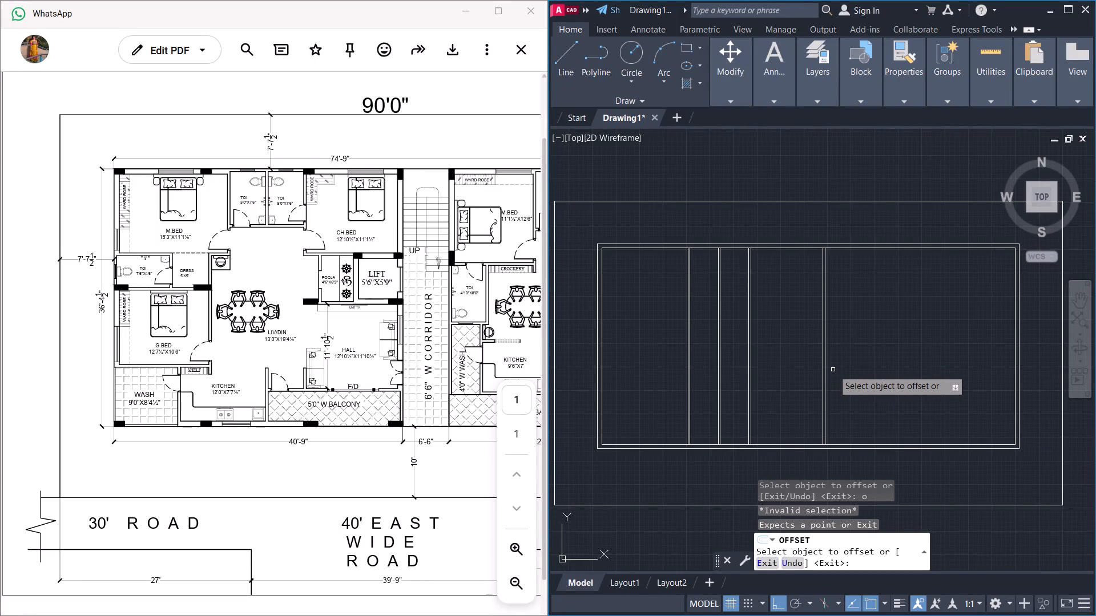
Try to offset the right face of the children's bedroom wall 6'6" to the right for the corridor width.
text(6'6")
key(Return)
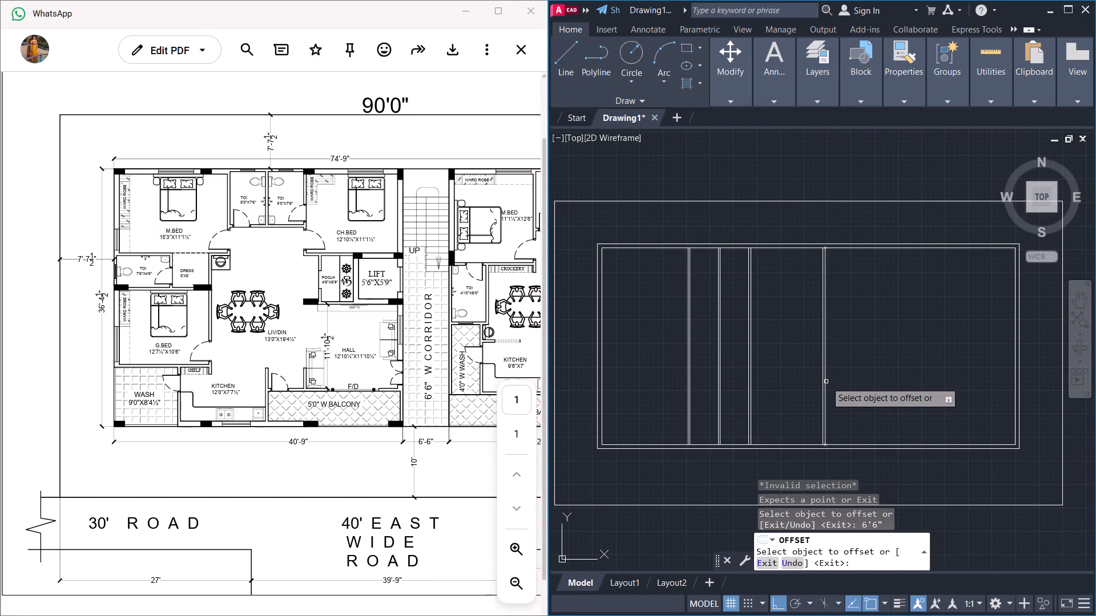
click(826, 382)
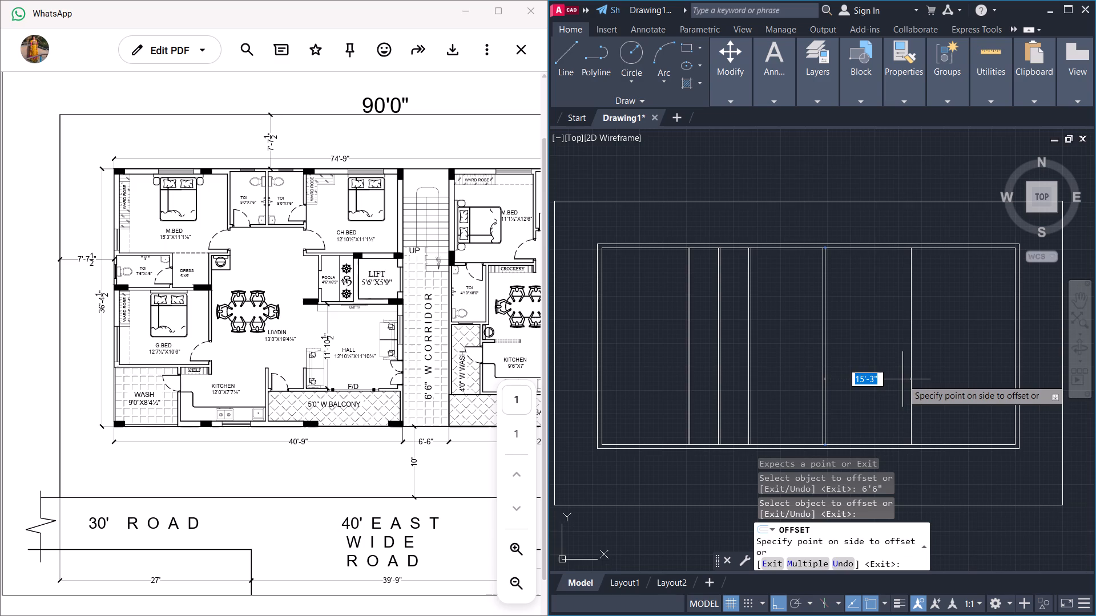
click(902, 379)
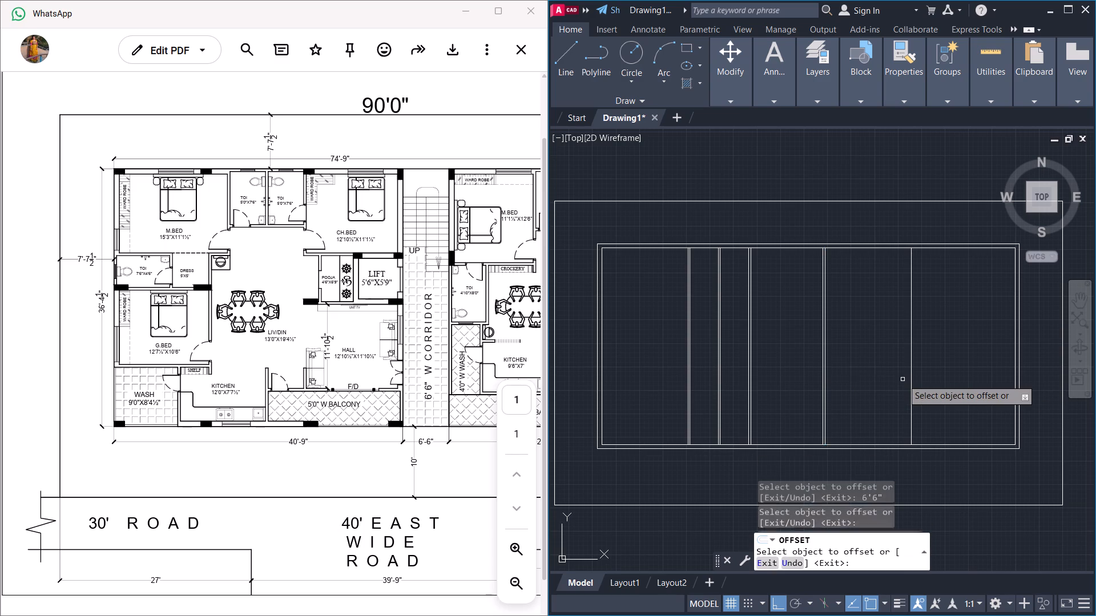
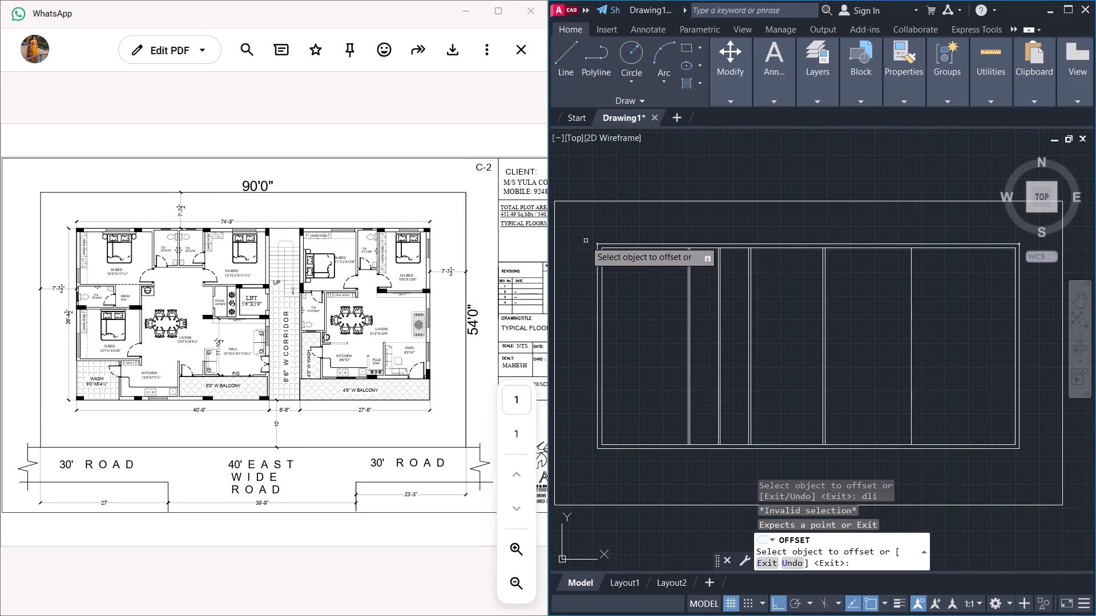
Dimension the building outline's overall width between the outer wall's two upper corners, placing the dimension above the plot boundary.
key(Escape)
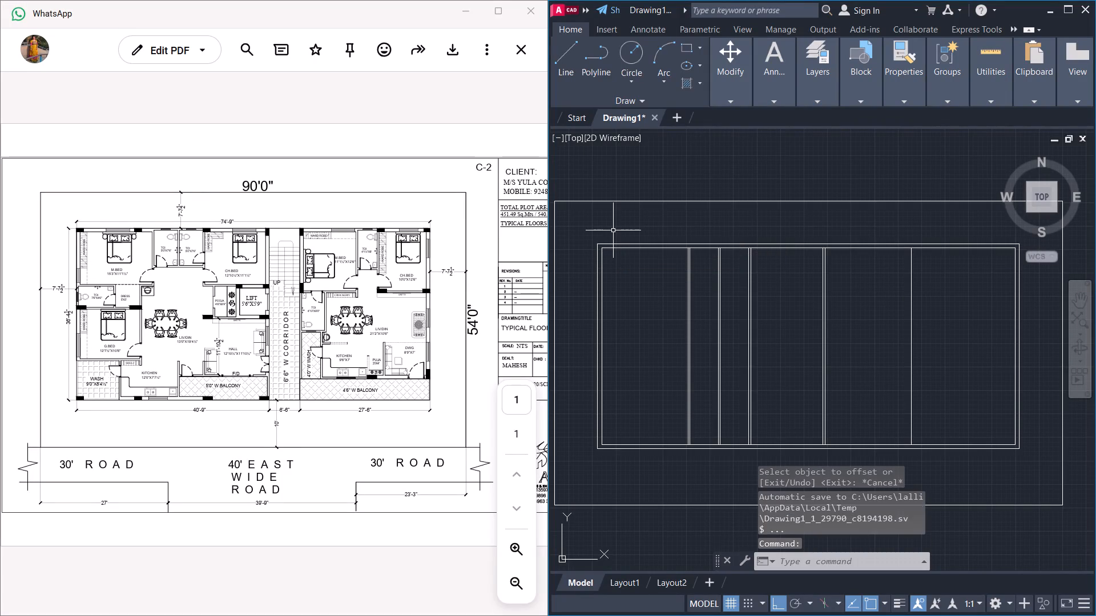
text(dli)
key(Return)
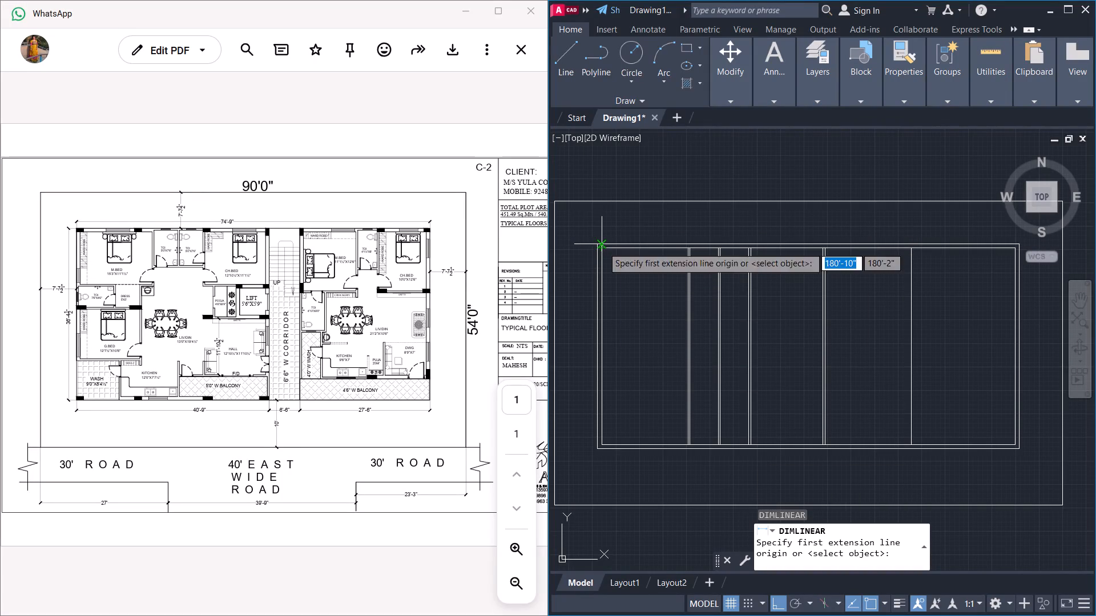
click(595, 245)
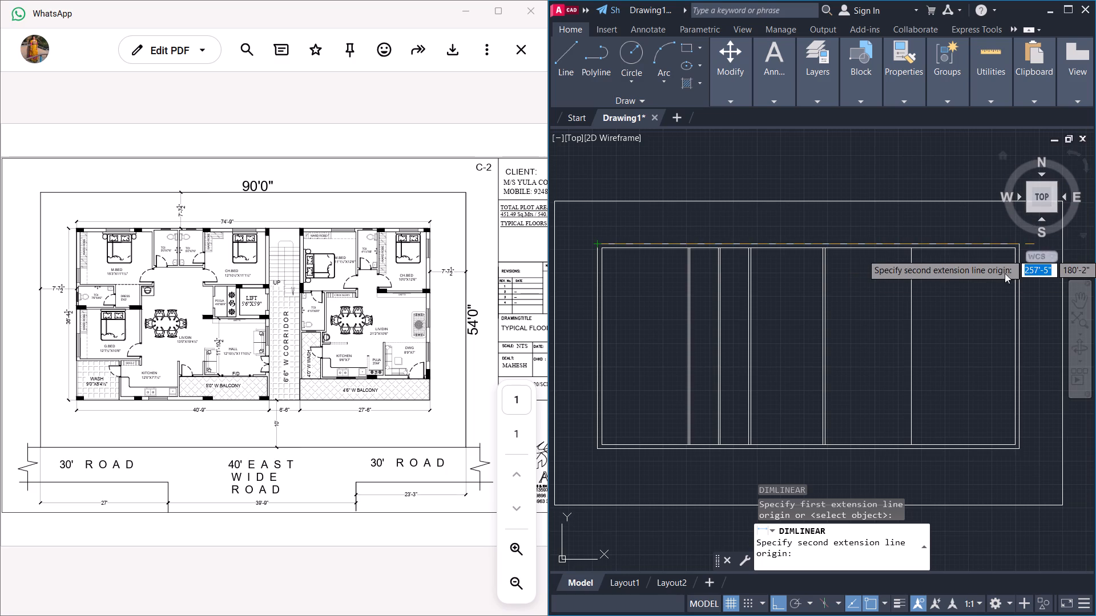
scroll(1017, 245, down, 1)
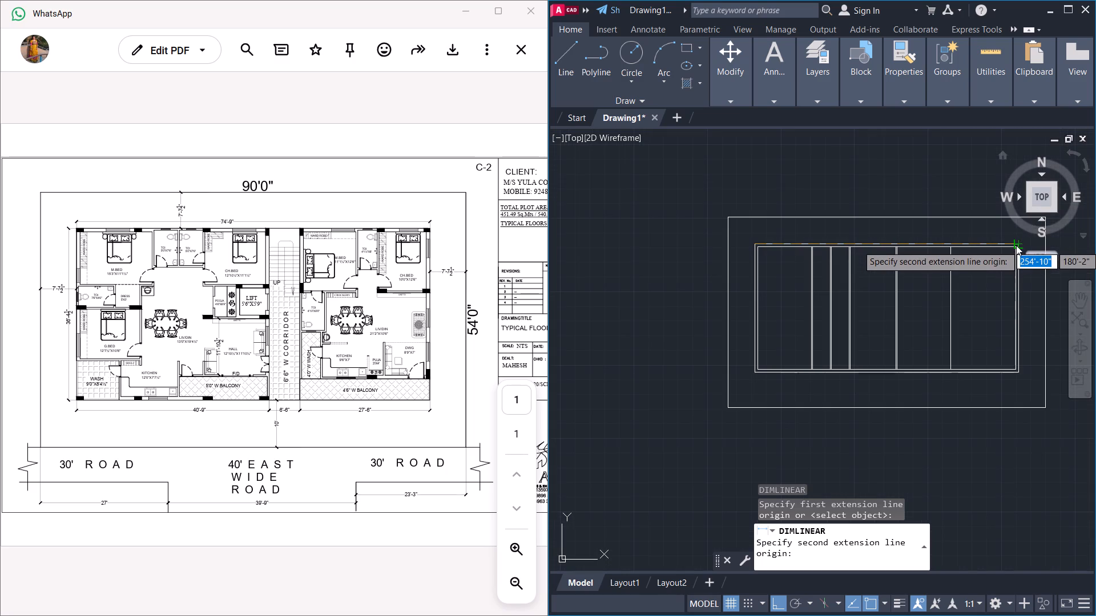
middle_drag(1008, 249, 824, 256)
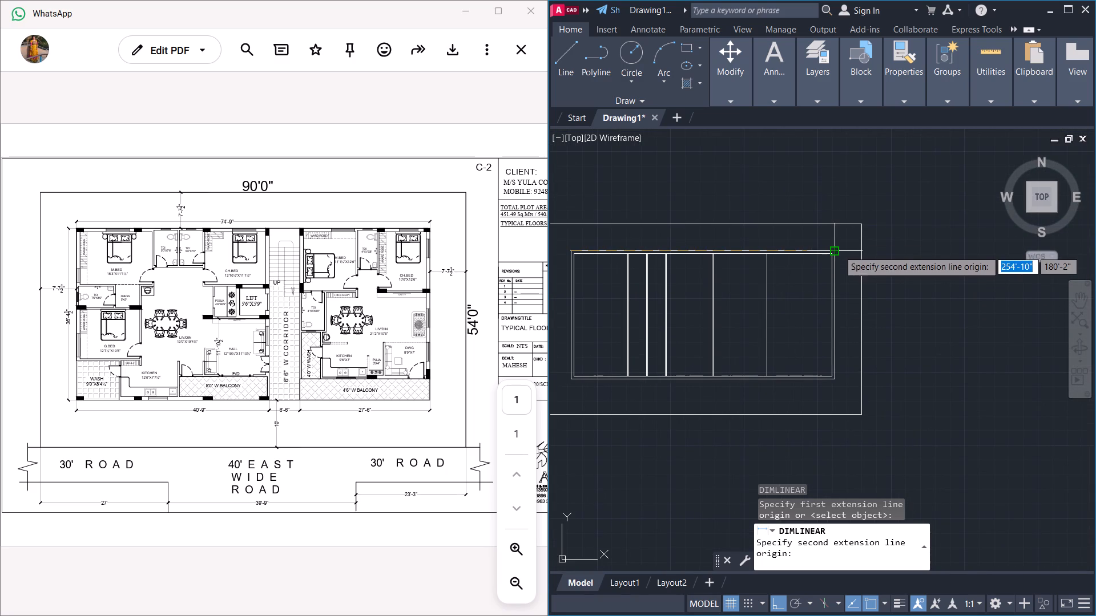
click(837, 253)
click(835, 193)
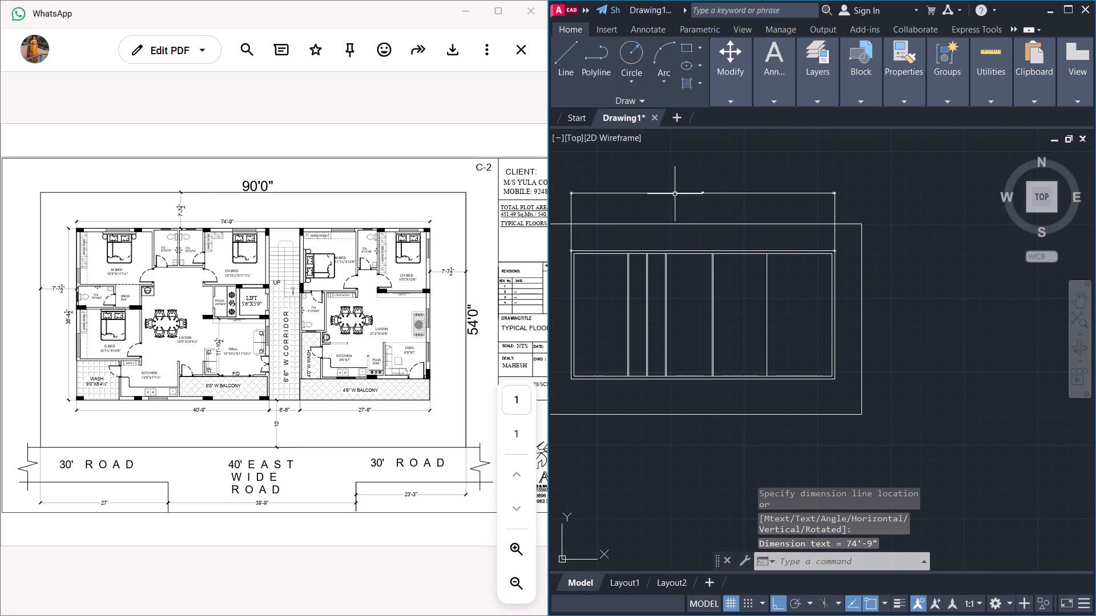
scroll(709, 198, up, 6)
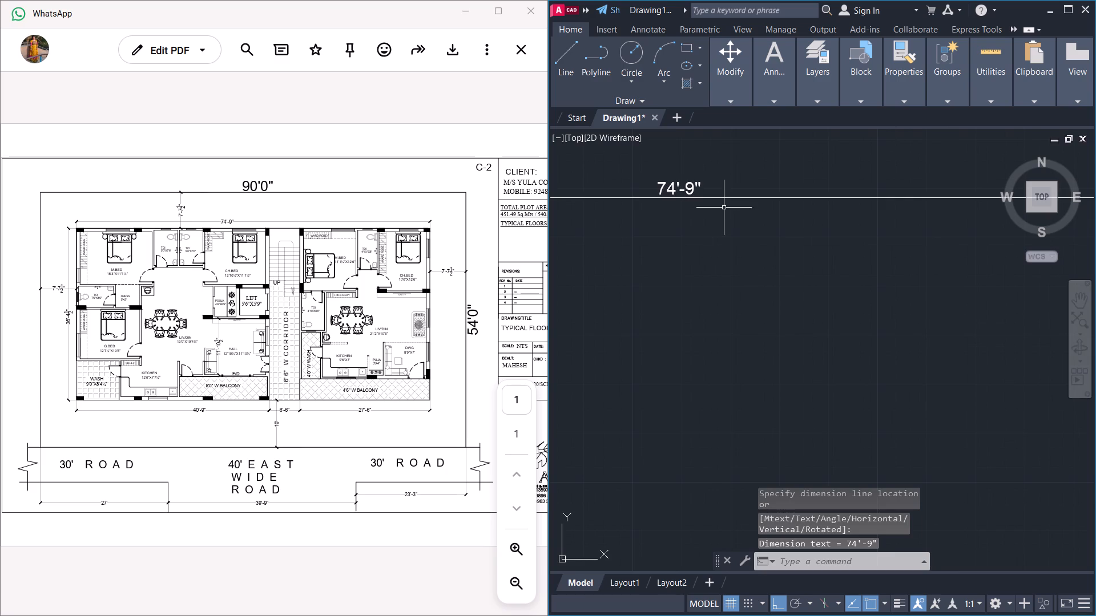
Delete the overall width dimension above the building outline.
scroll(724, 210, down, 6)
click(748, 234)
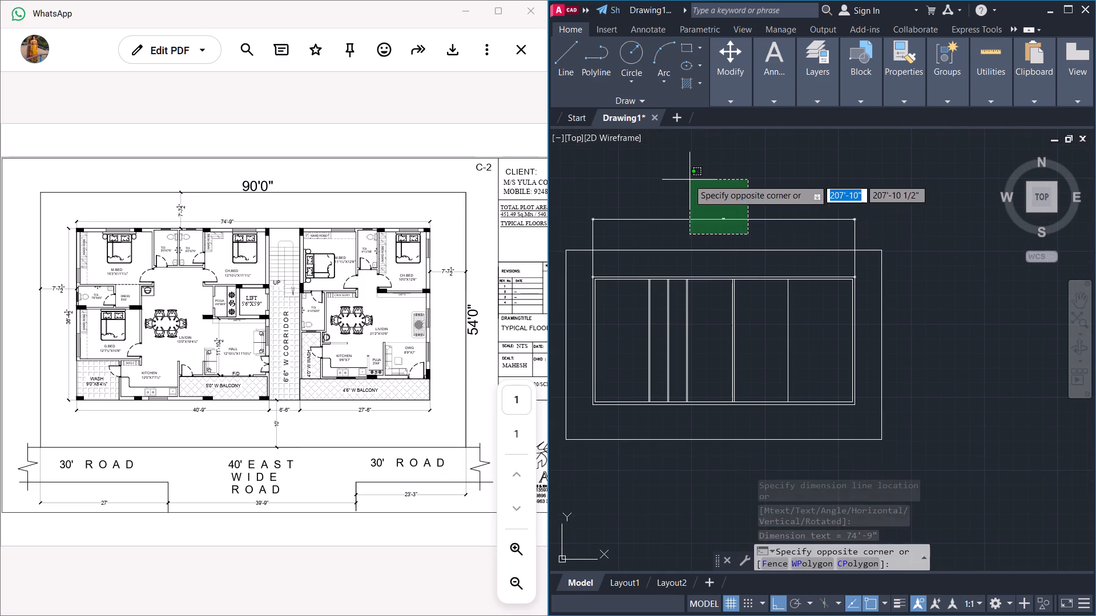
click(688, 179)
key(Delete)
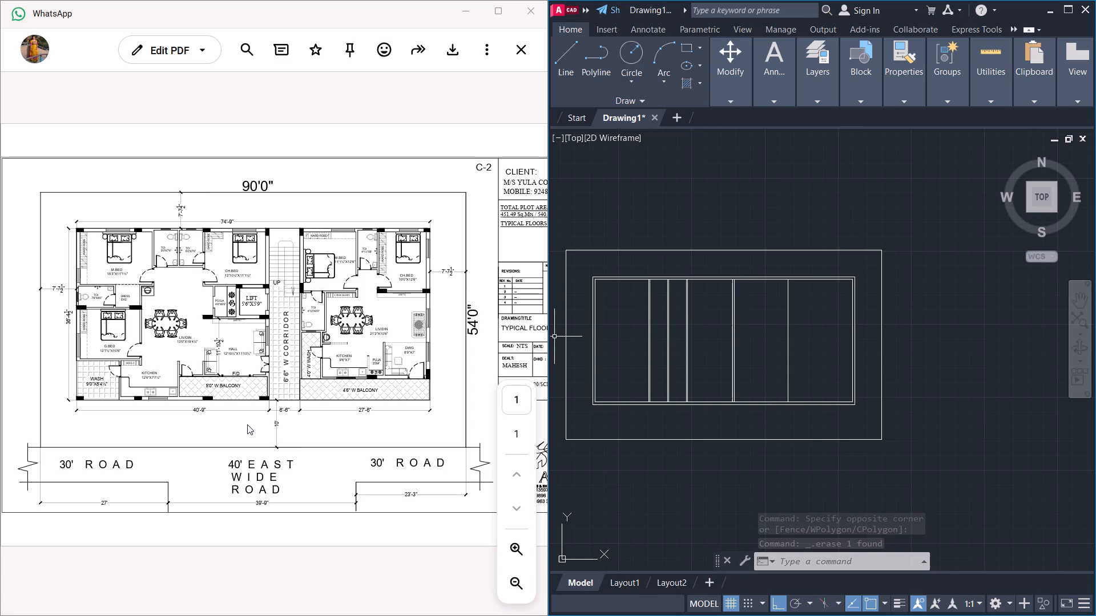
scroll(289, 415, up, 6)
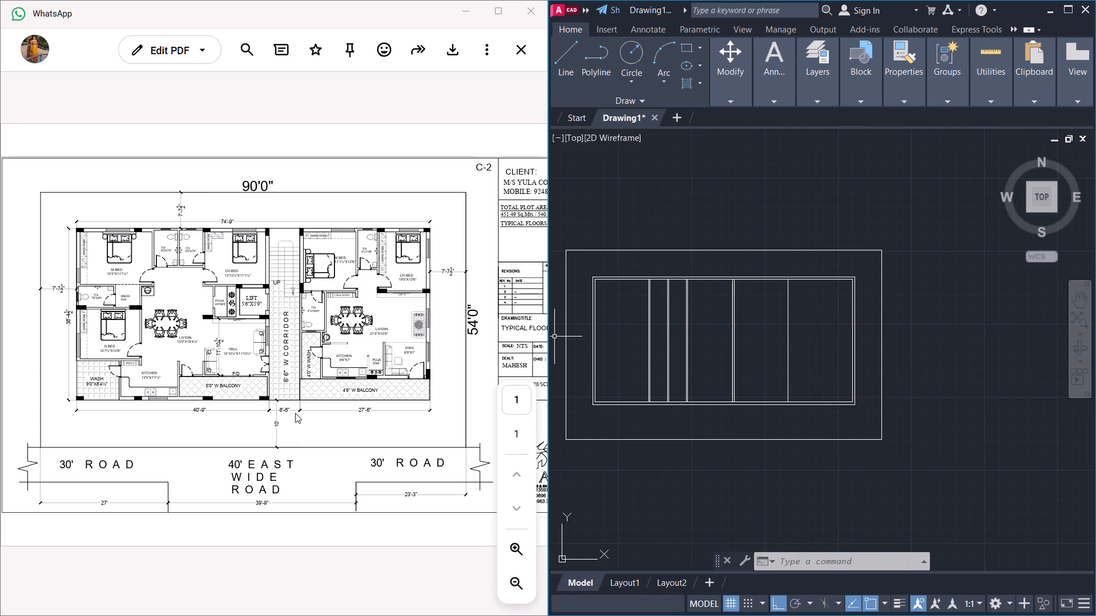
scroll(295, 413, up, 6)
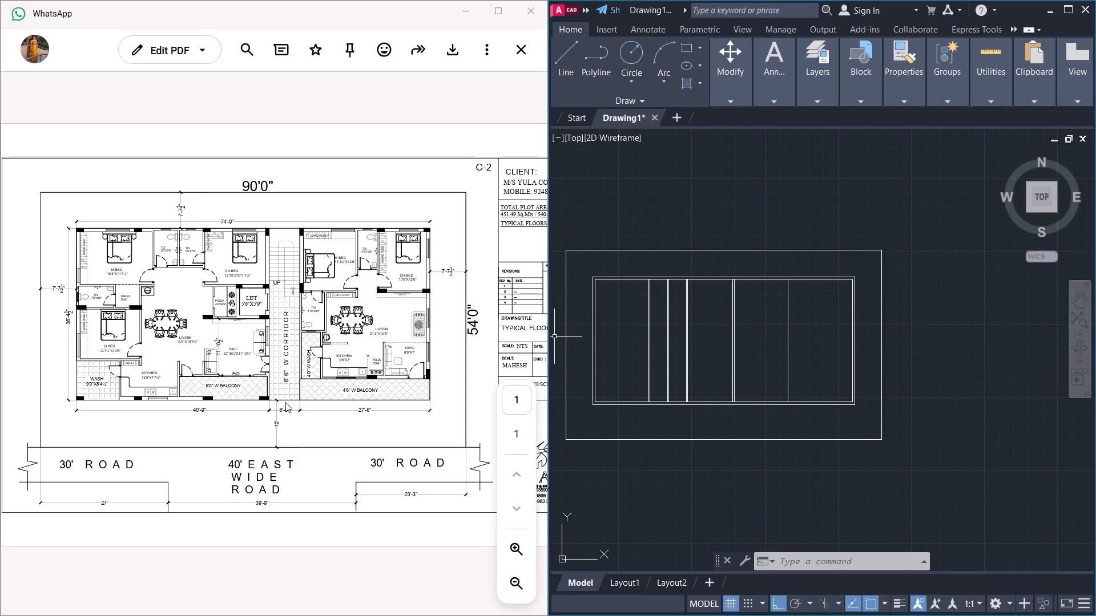
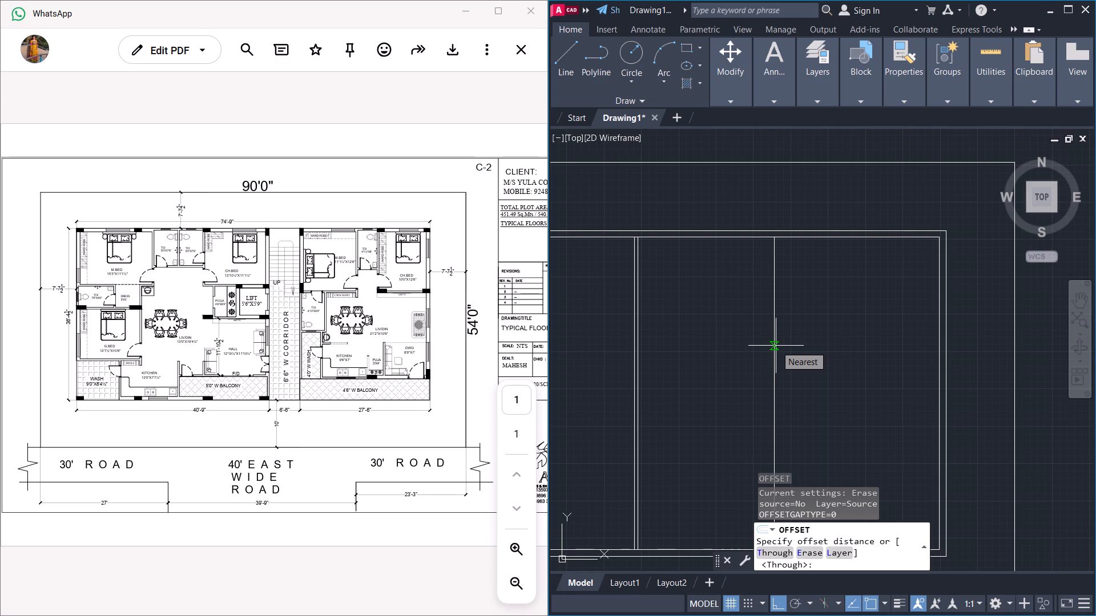
Offset the single vertical line between the double-line wall and the building's right outer wall by 9" to its right.
text(9")
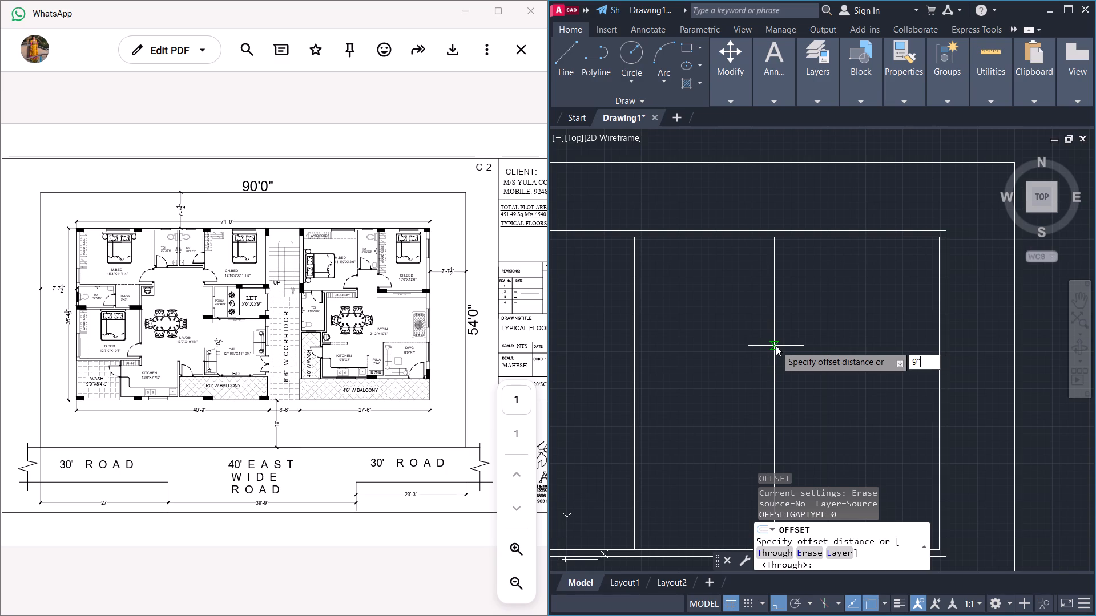
key(Return)
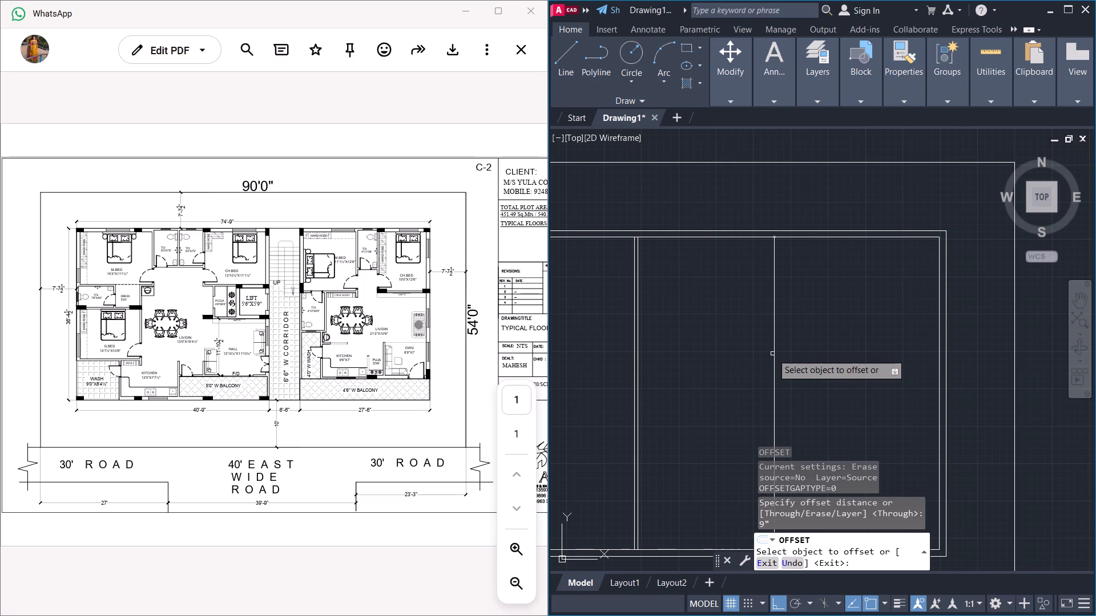
click(775, 352)
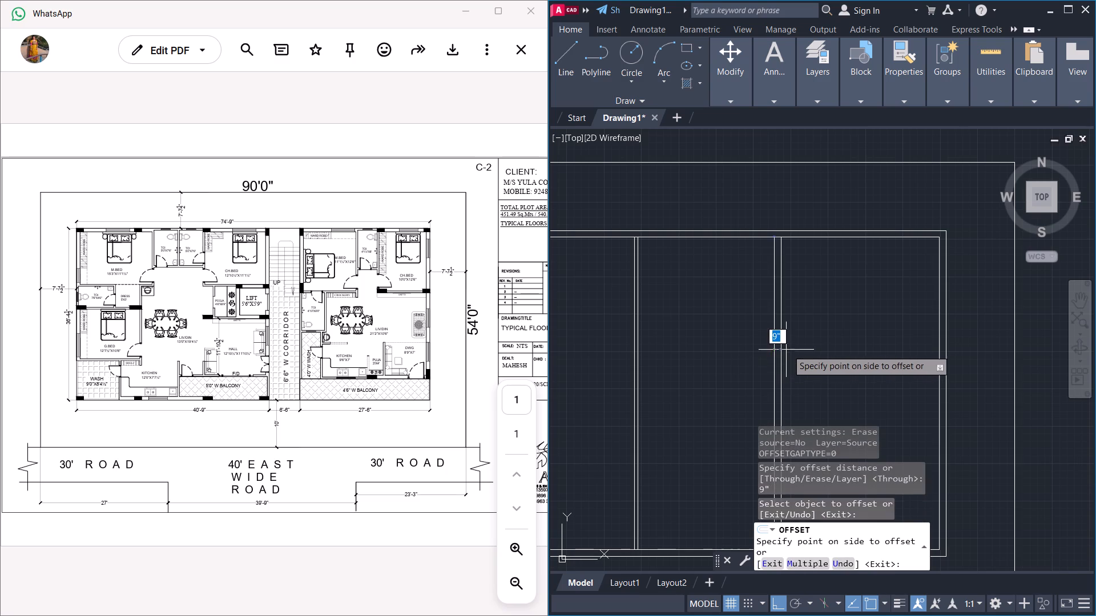
click(795, 347)
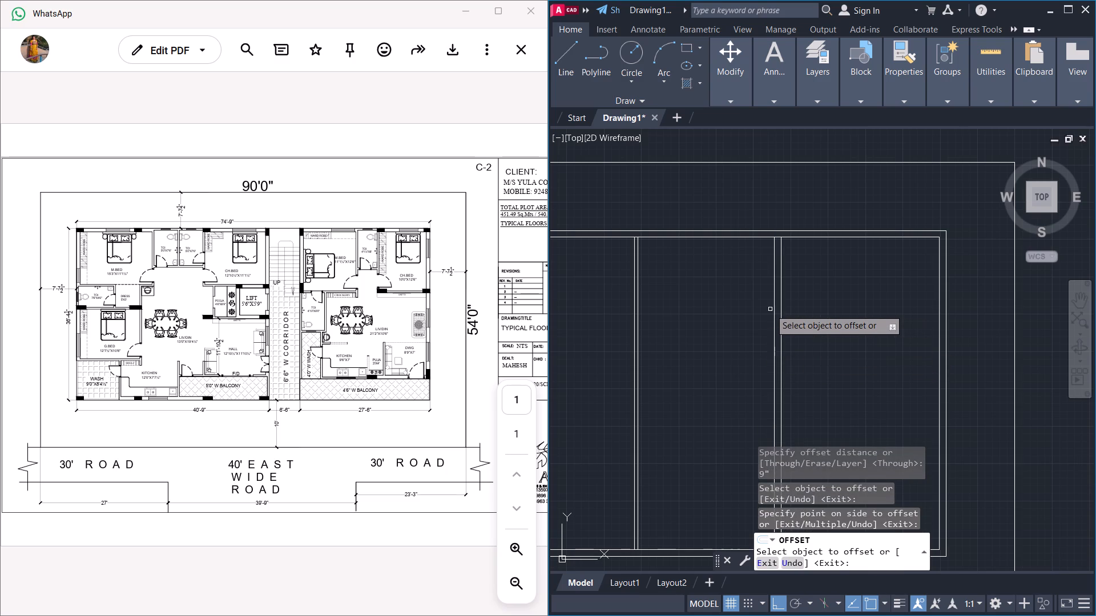
Offset the newly created vertical wall line using the same 9" distance.
click(782, 305)
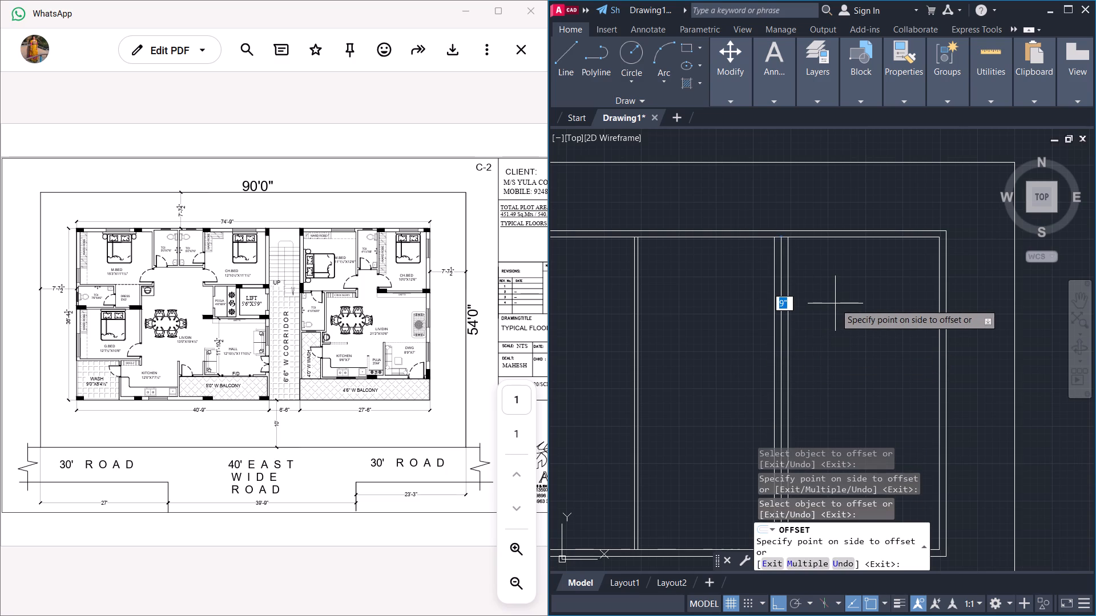
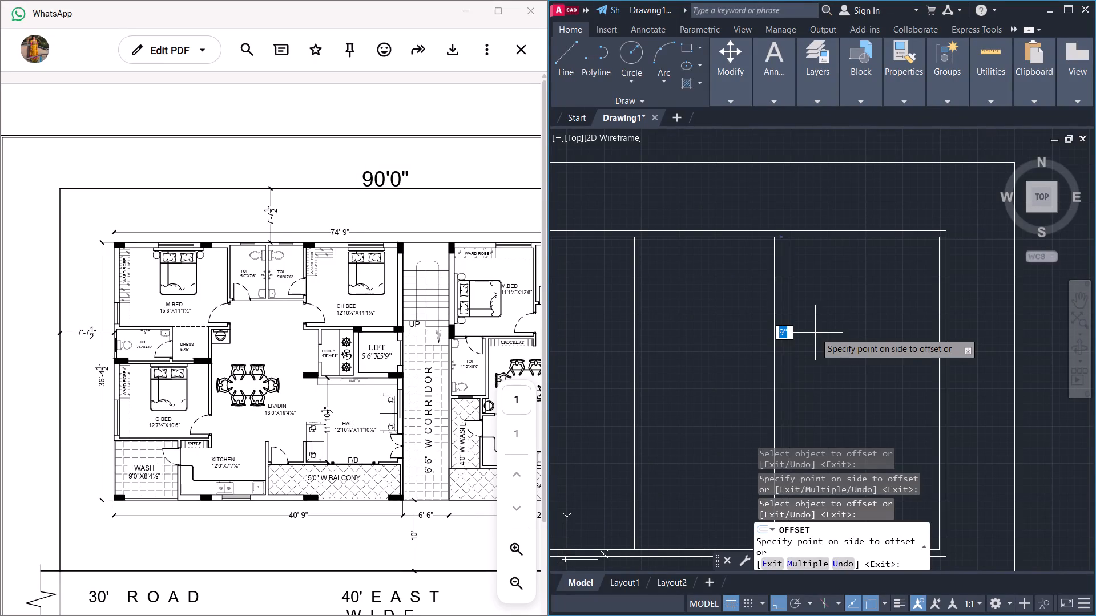
Offset the right face line of the newly built double-line vertical wall 11'1.5" to the right for the M.BED width.
text(11)
key(apostrophe)
text(1.5")
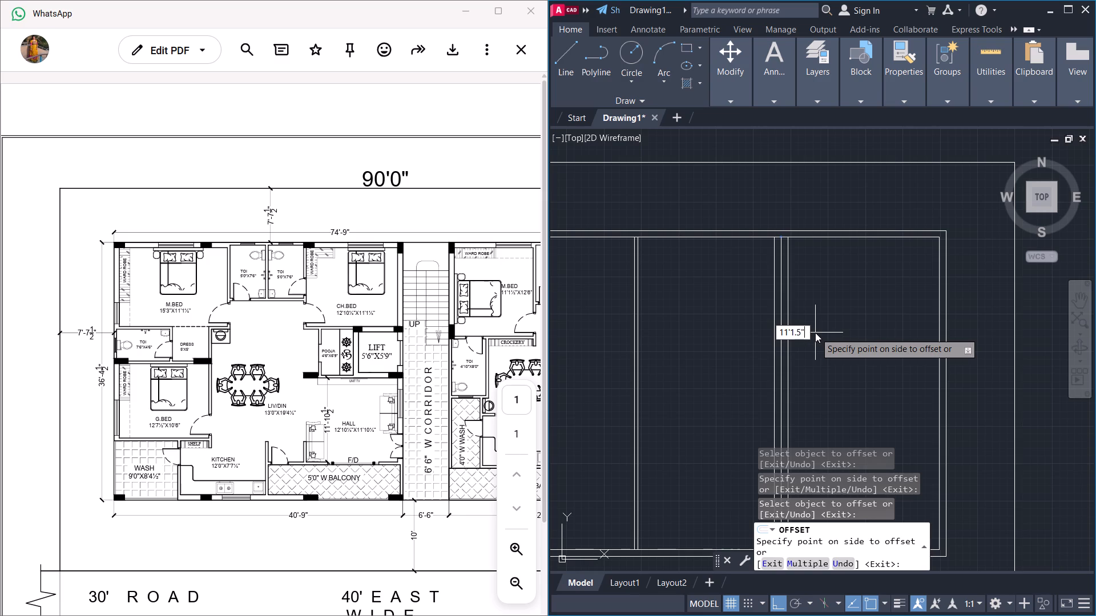
key(Return)
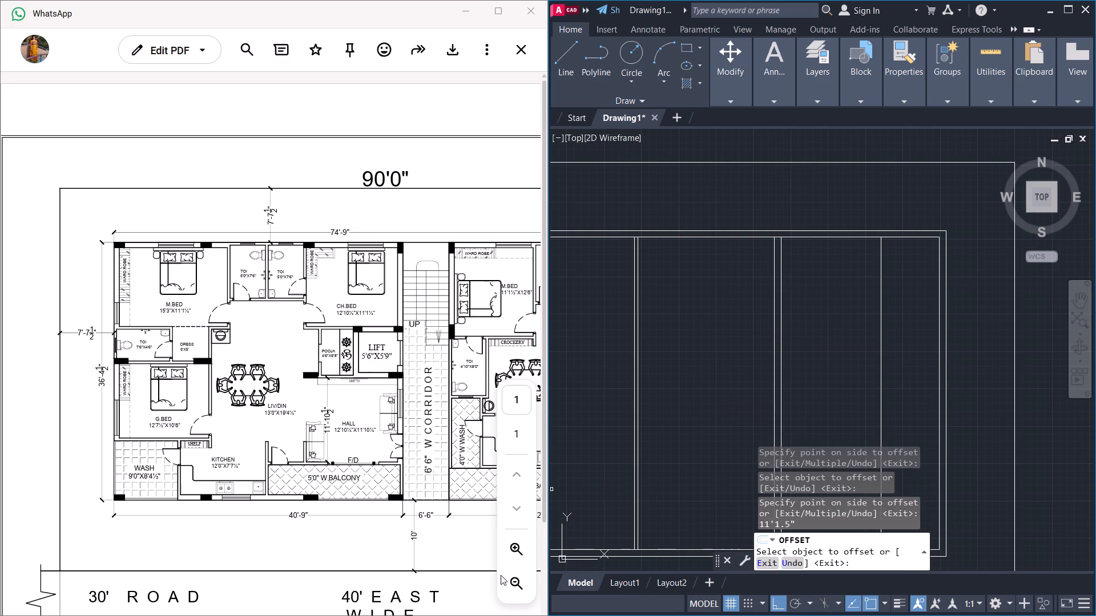
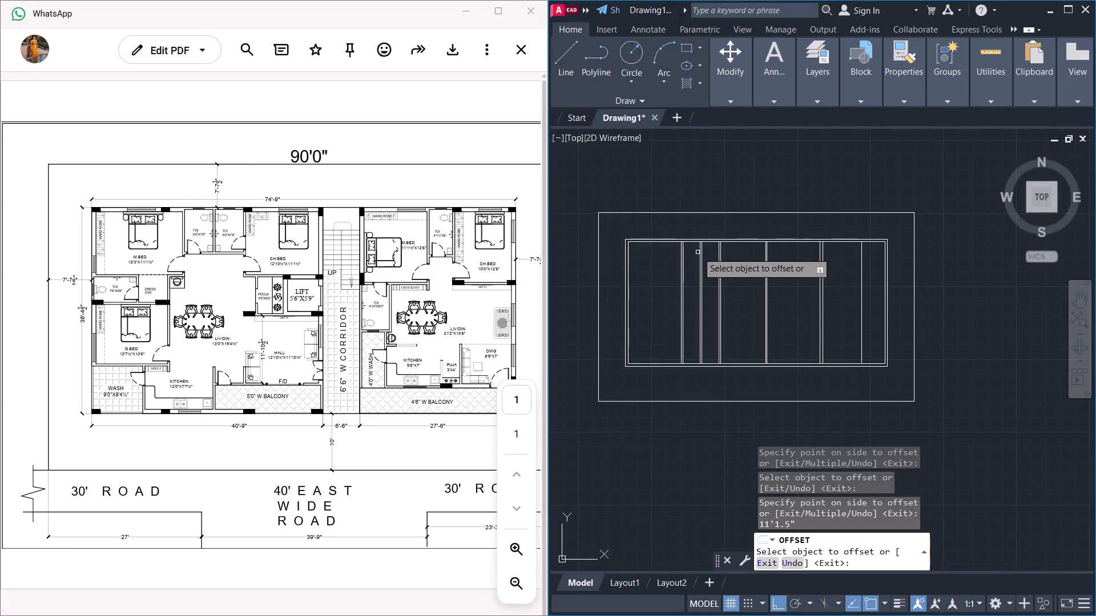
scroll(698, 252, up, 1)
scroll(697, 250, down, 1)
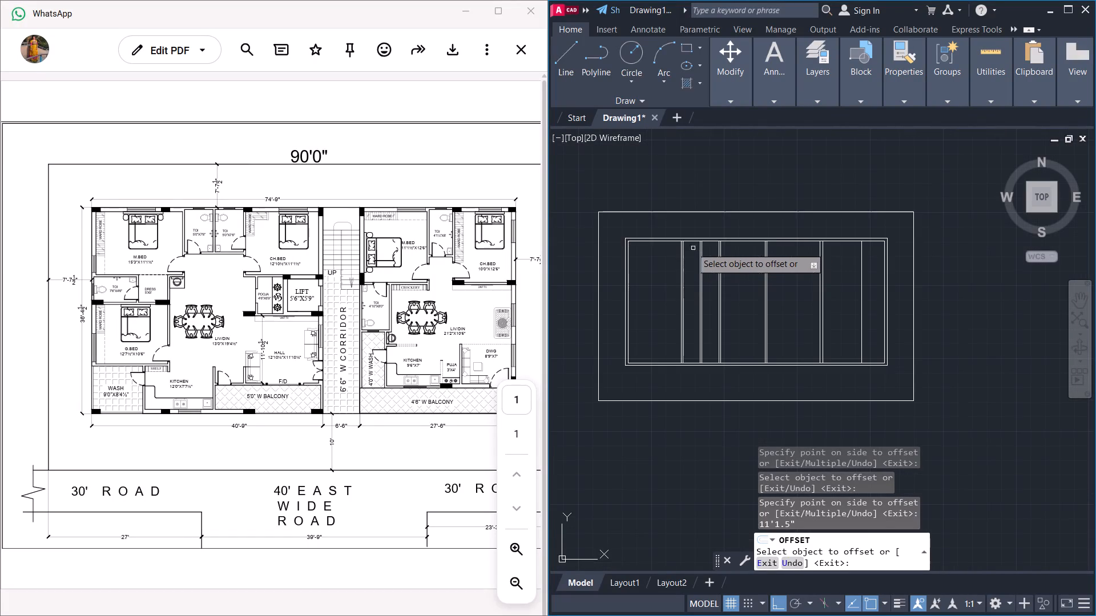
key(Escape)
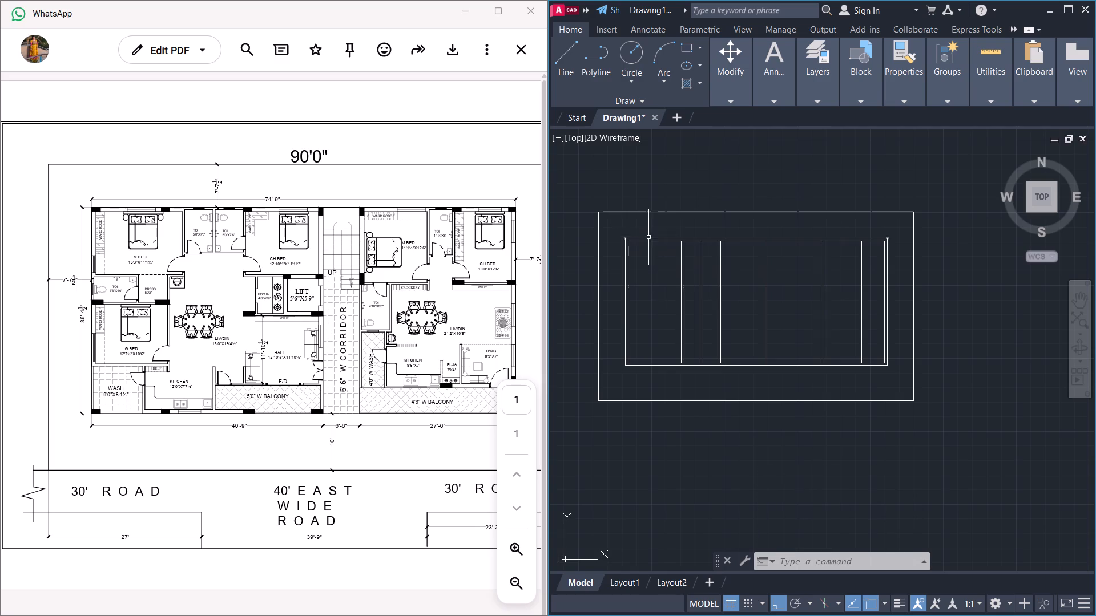
Start a new Offset for the rooms' wall lines near the inner top wall line.
scroll(647, 254, up, 2)
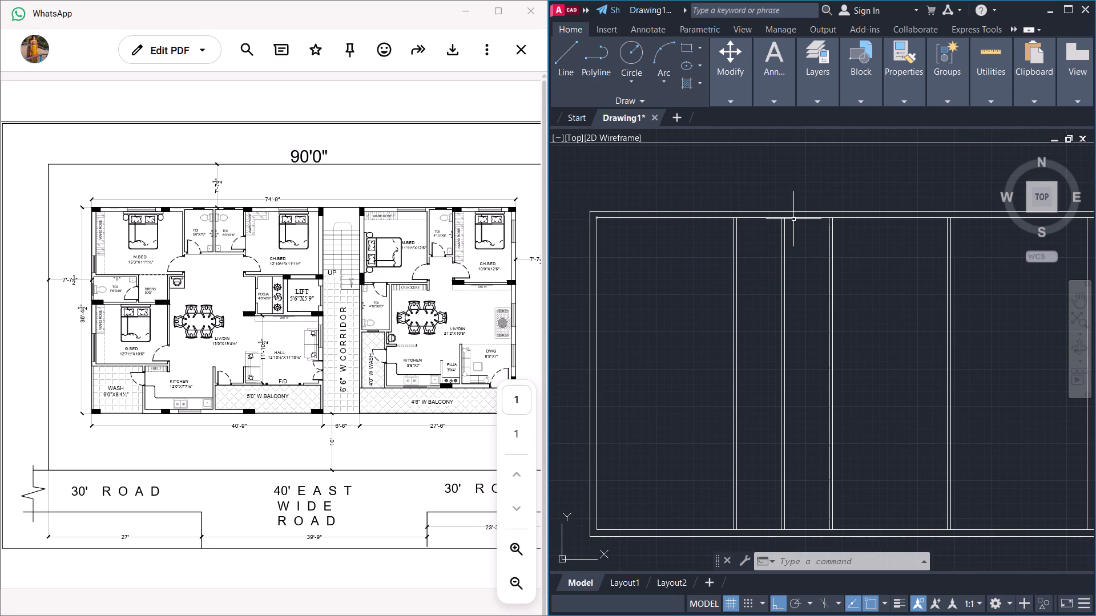
key(o)
key(Return)
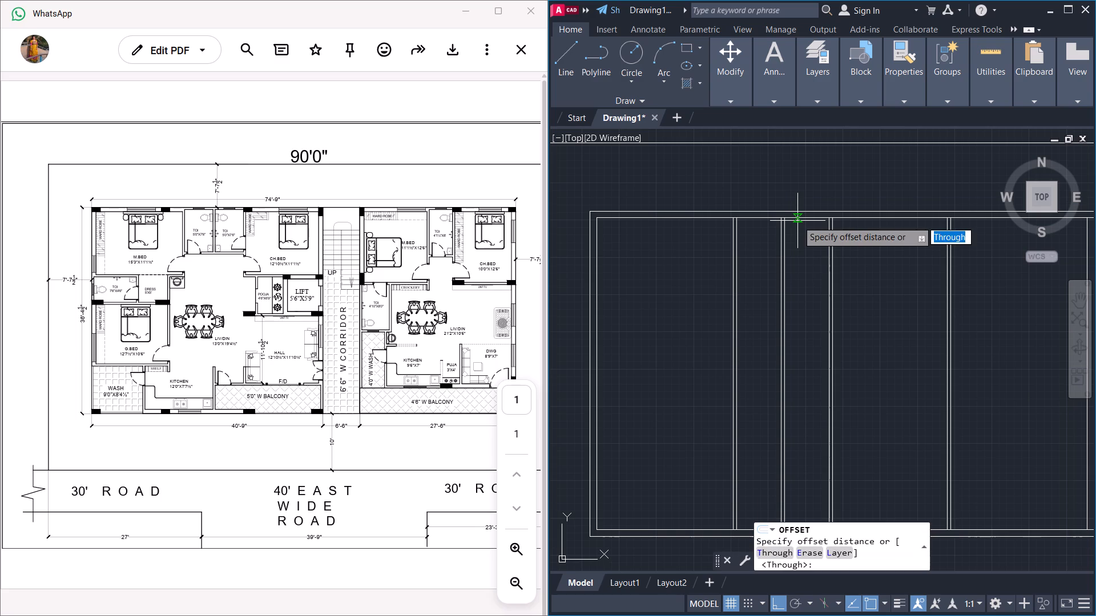
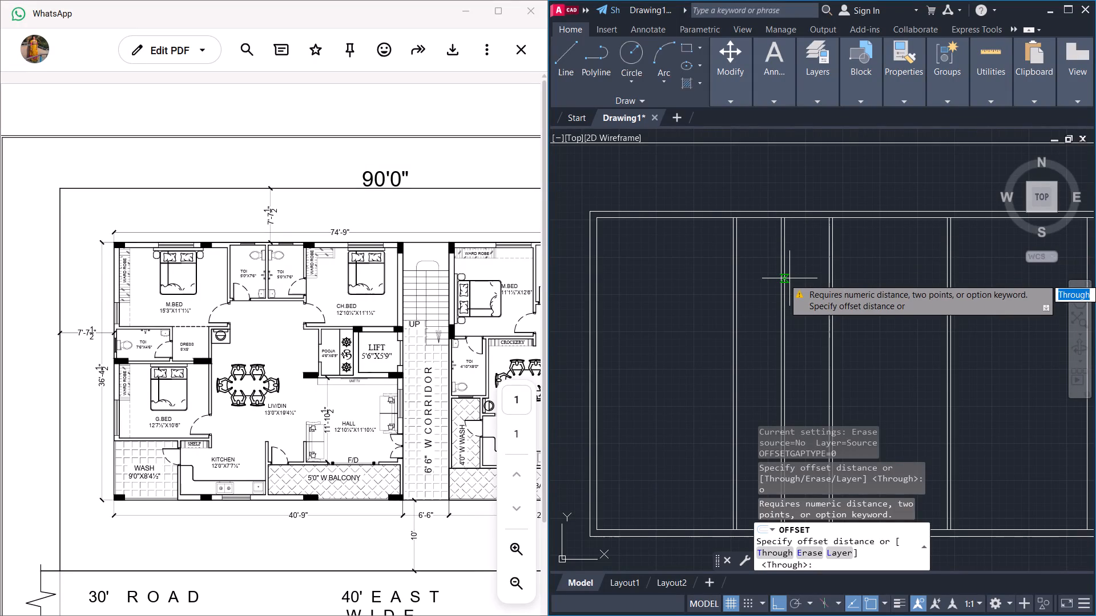
Offset the inner top wall line 7'6" downward into the plan for the toilets' depth.
key(7)
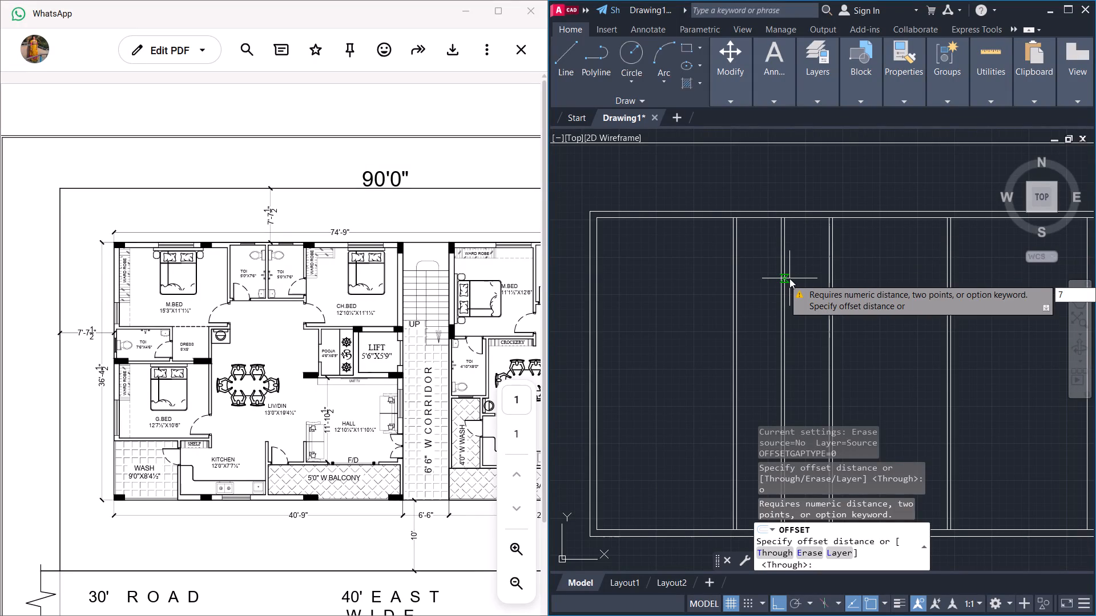
key(apostrophe)
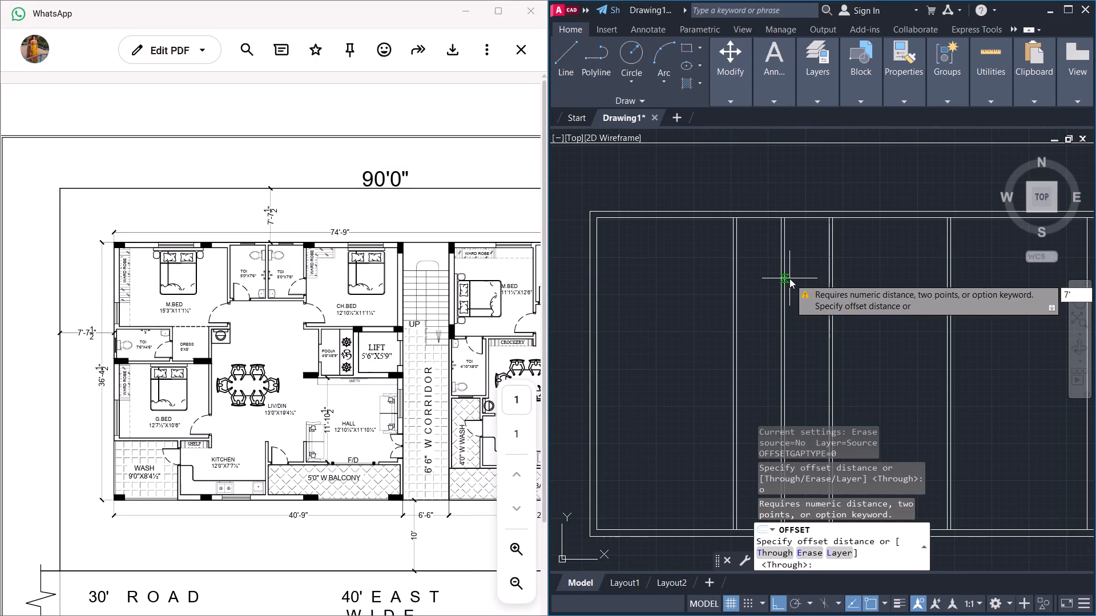
key(6)
key(shift+quotedbl)
key(Return)
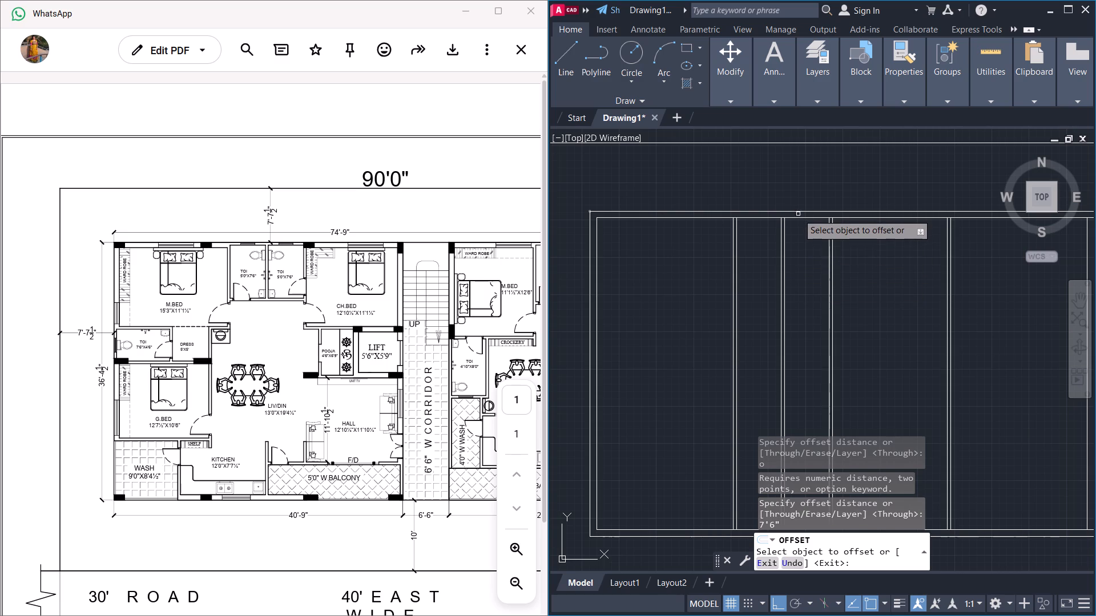
click(803, 218)
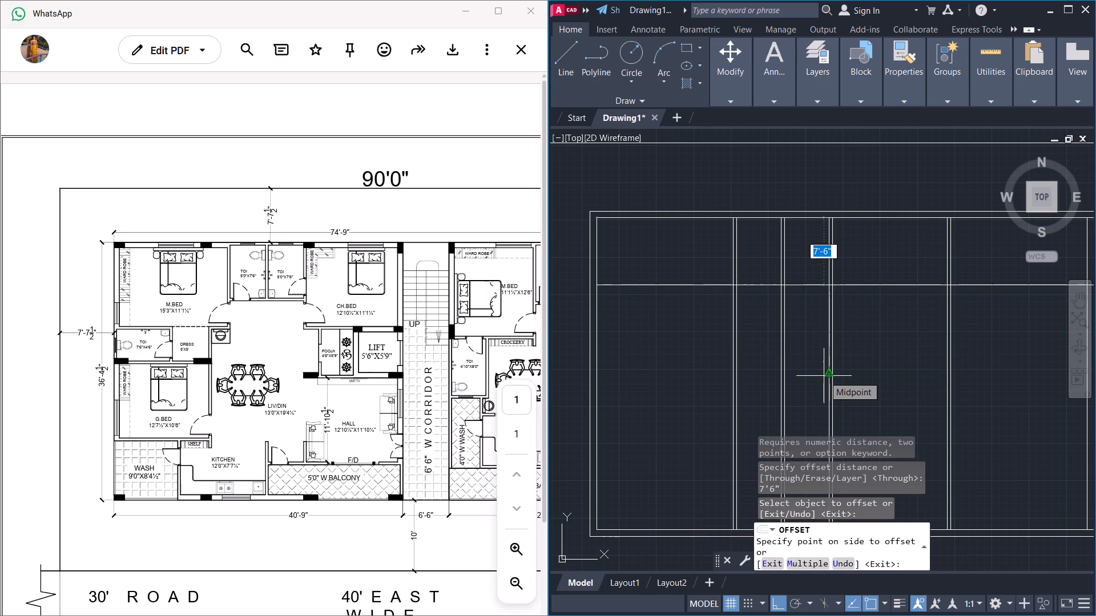
click(824, 376)
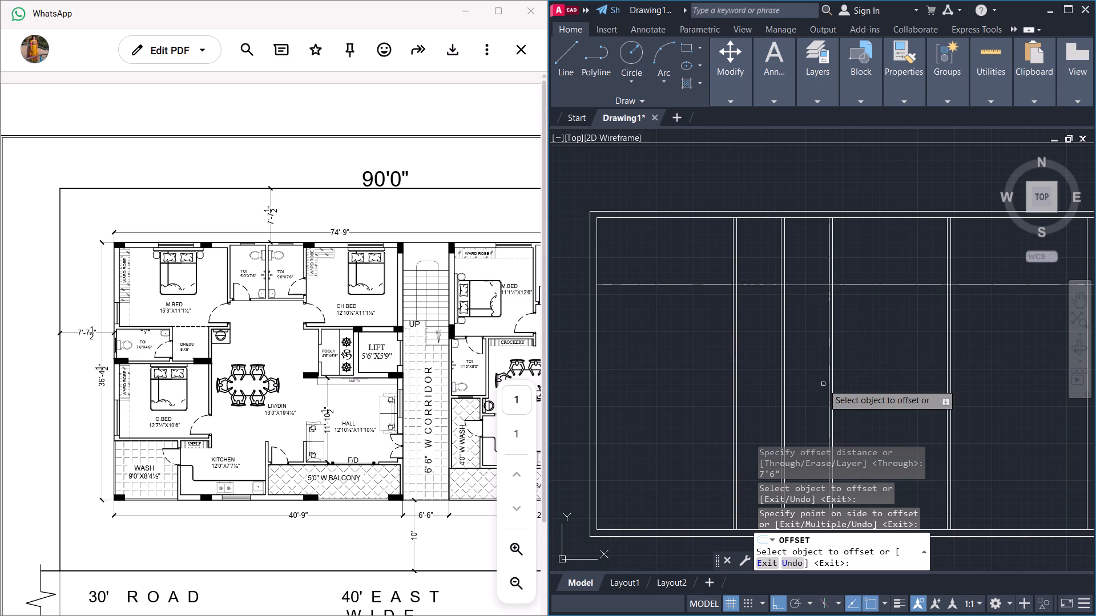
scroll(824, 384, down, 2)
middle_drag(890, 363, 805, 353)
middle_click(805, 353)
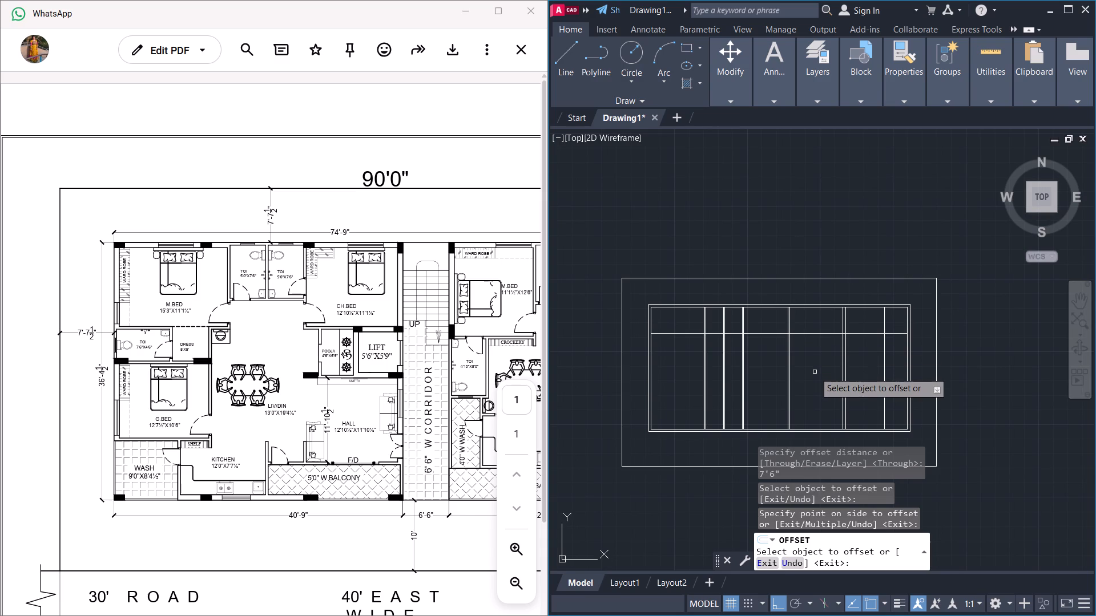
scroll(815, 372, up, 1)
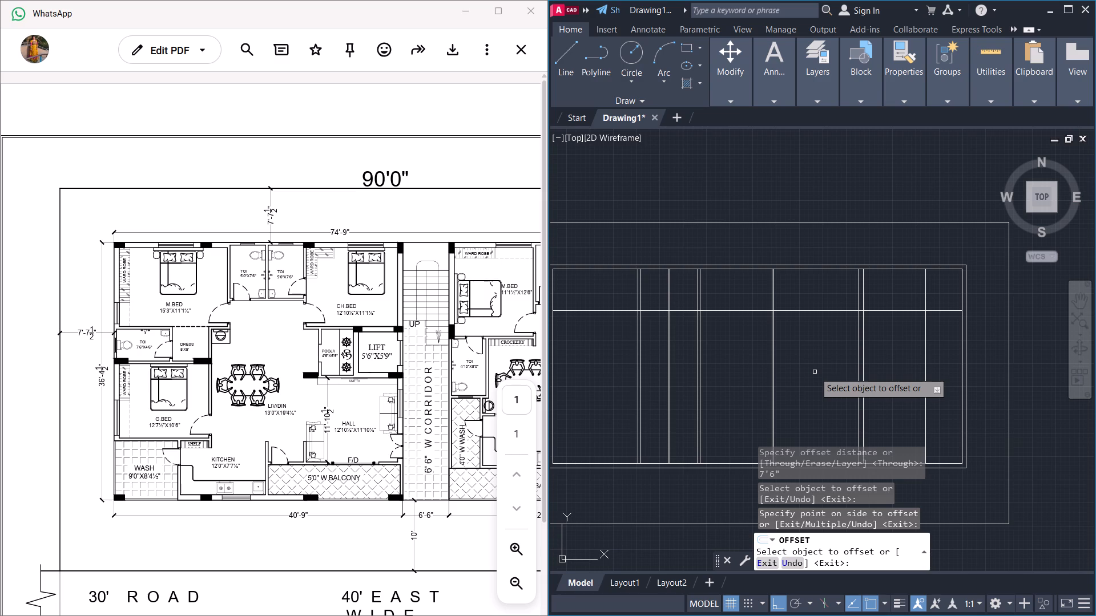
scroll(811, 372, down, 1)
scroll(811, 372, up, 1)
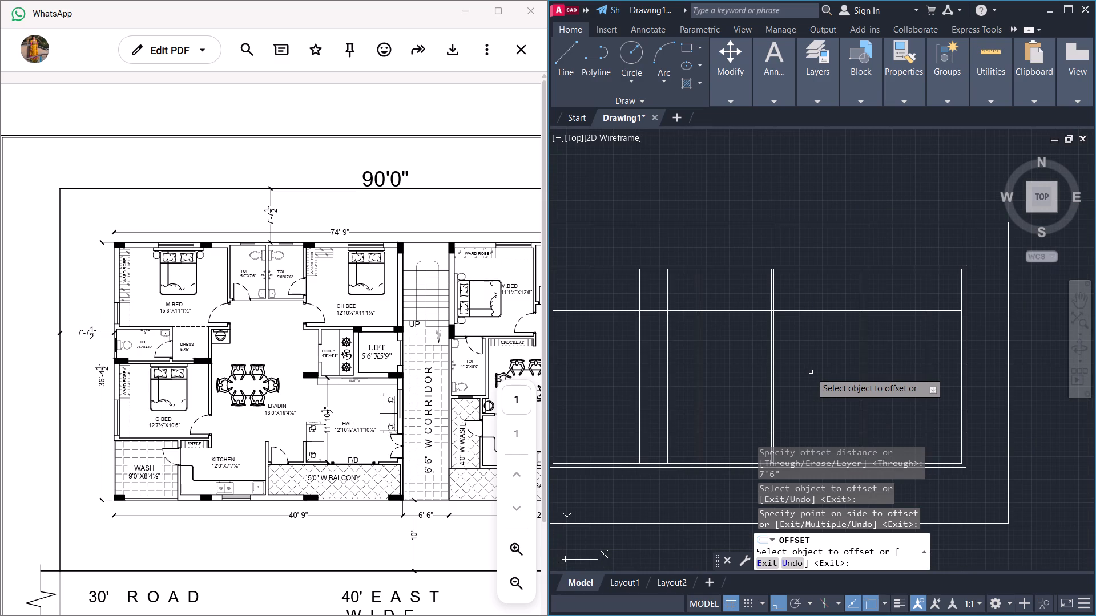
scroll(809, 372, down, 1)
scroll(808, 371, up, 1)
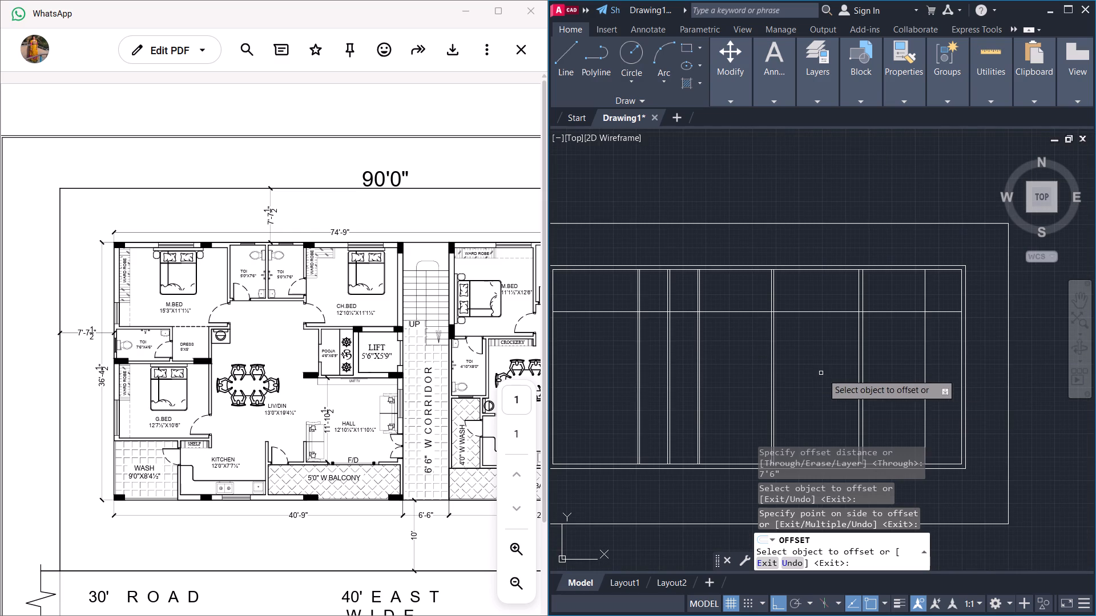
Offset the right face of the wall bounding the children's bedroom 6'6" to the right for the corridor width.
middle_drag(856, 397, 808, 340)
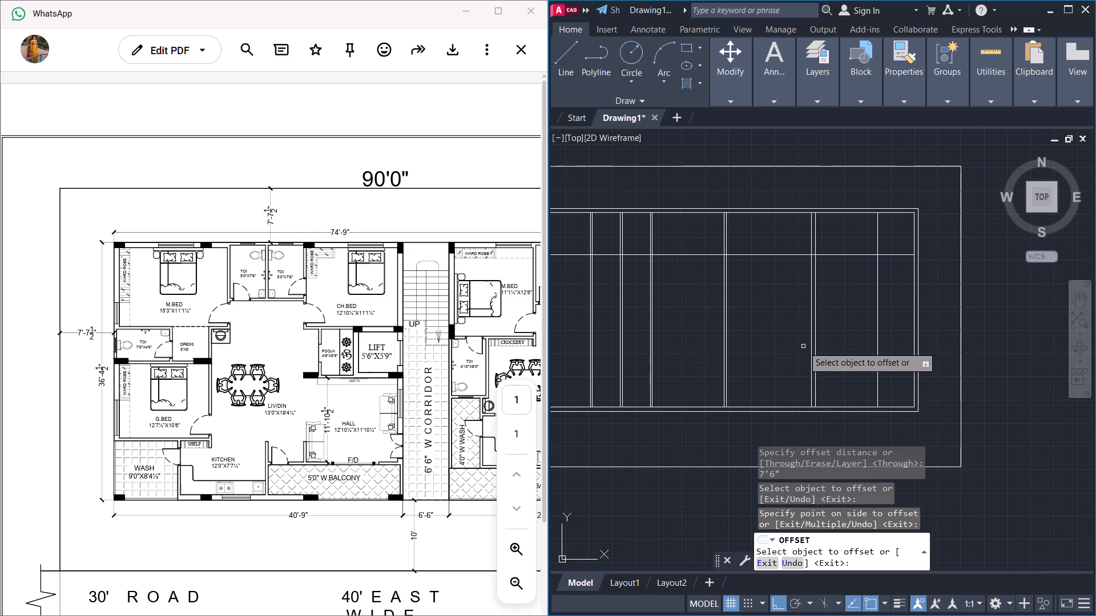
middle_drag(776, 358, 857, 379)
middle_drag(837, 383, 784, 379)
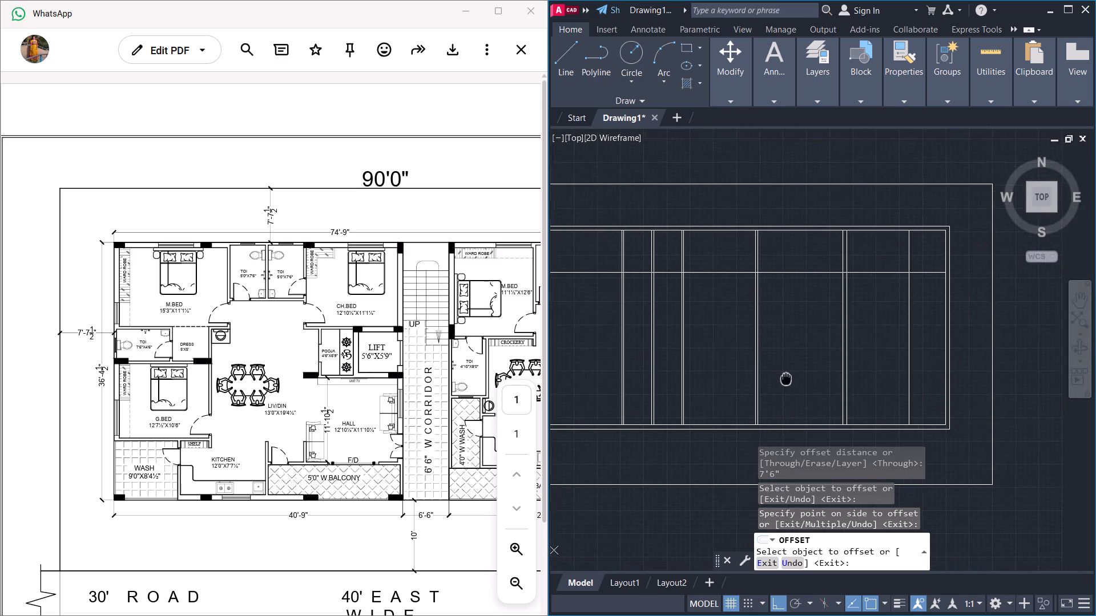
middle_drag(784, 379, 718, 376)
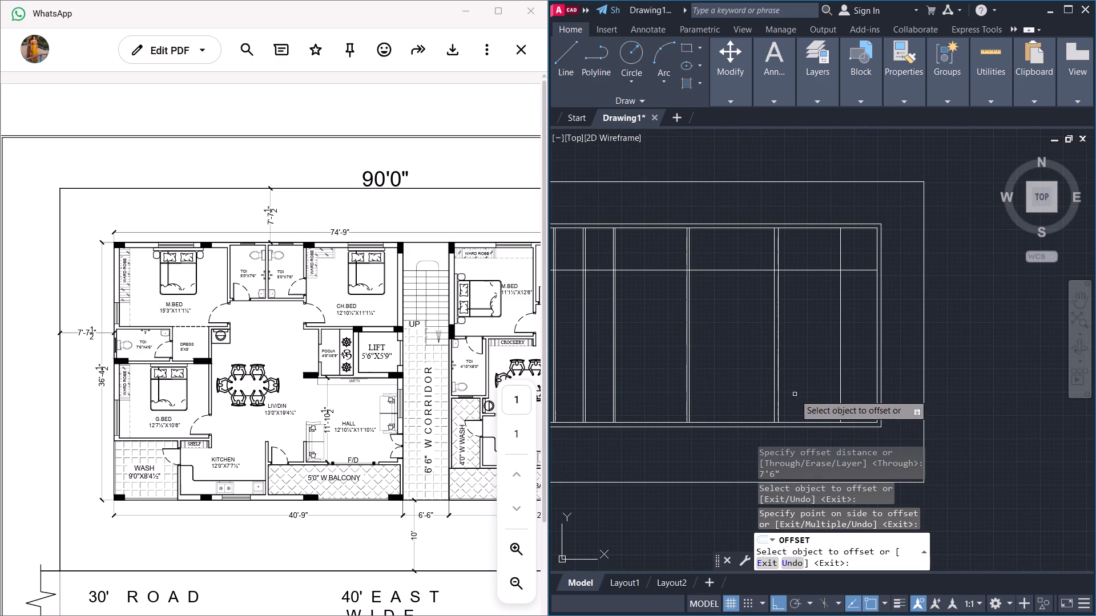
key(Escape)
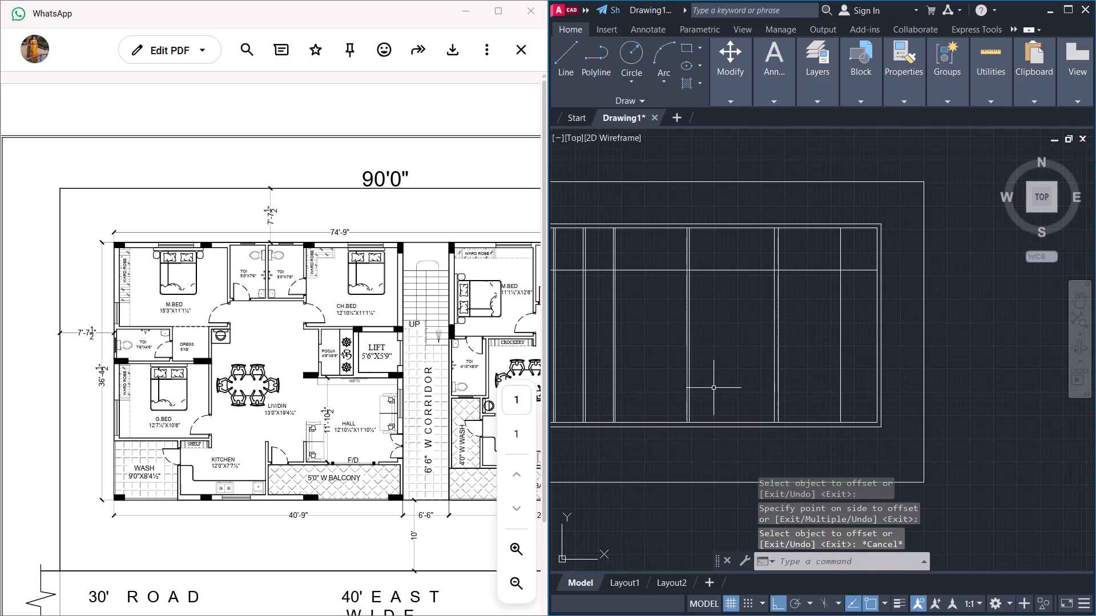
key(o)
key(Return)
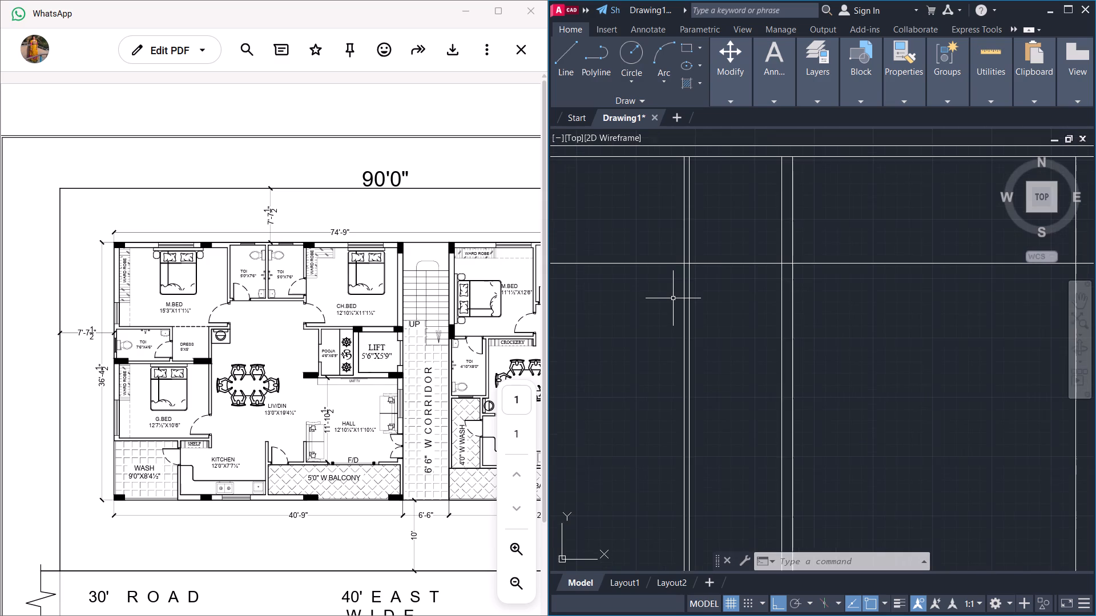
Offset the right face of the corridor's second wall 11'1.5" to the right for the second unit's master bedroom.
scroll(673, 298, down, 1)
middle_drag(826, 338, 785, 346)
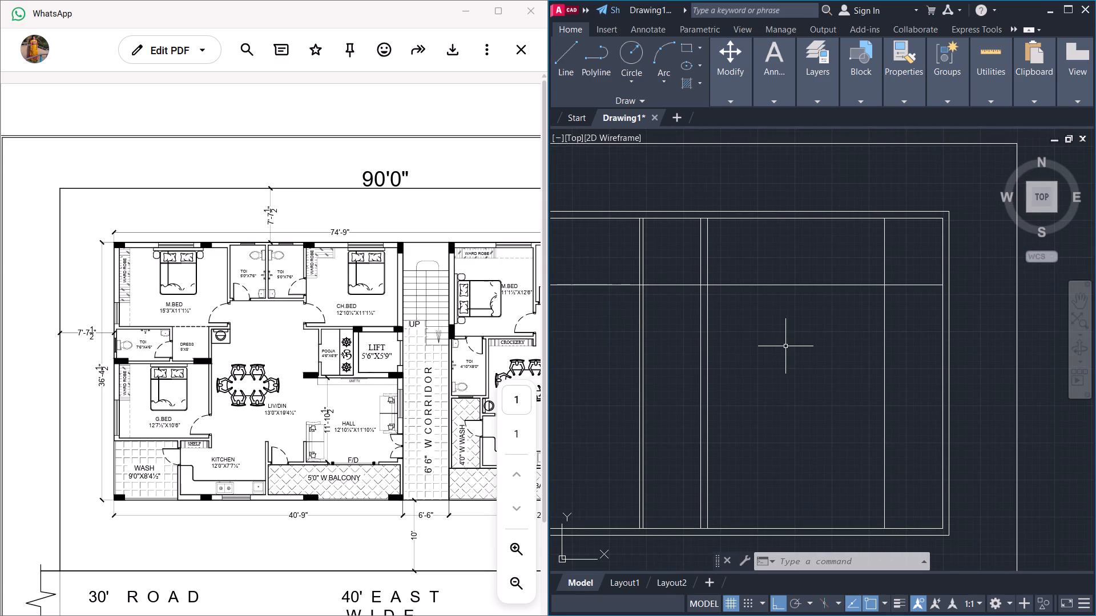
middle_drag(772, 344, 751, 347)
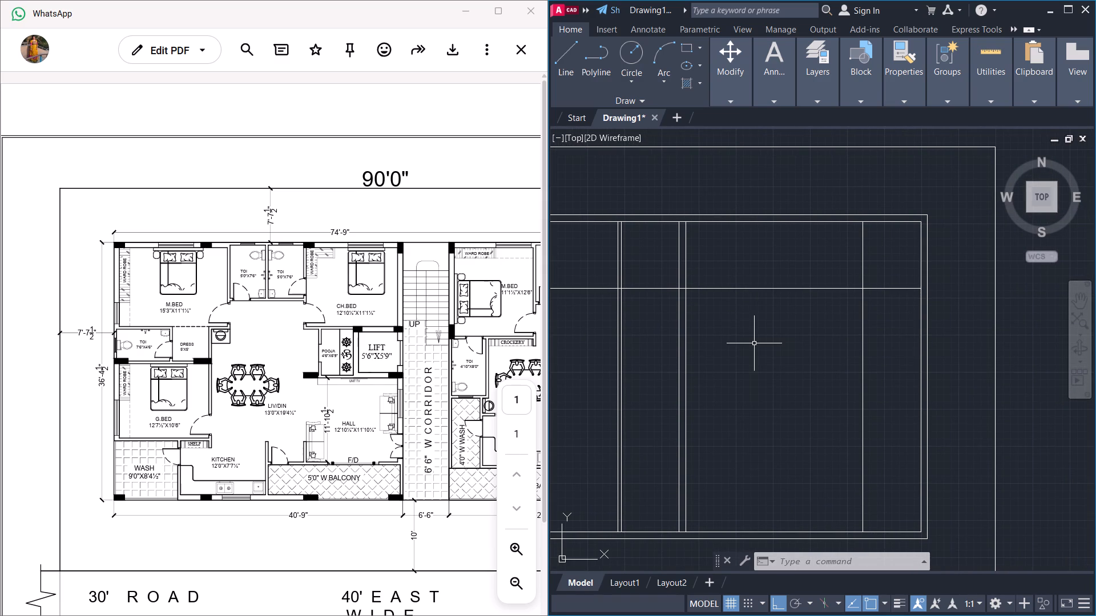
key(o)
key(Return)
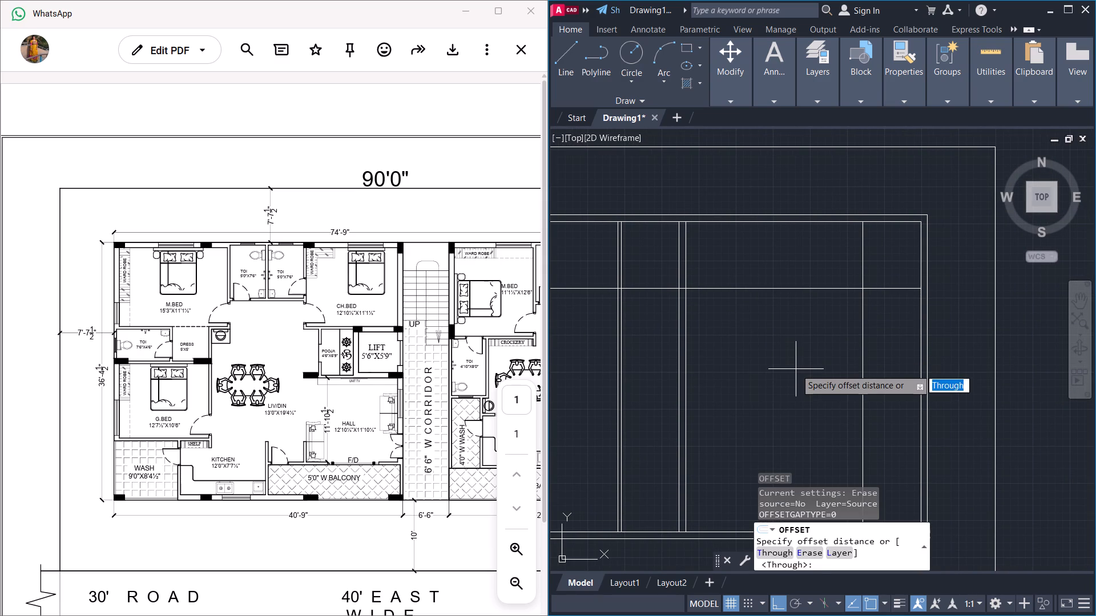
text(11'1.)
text(5")
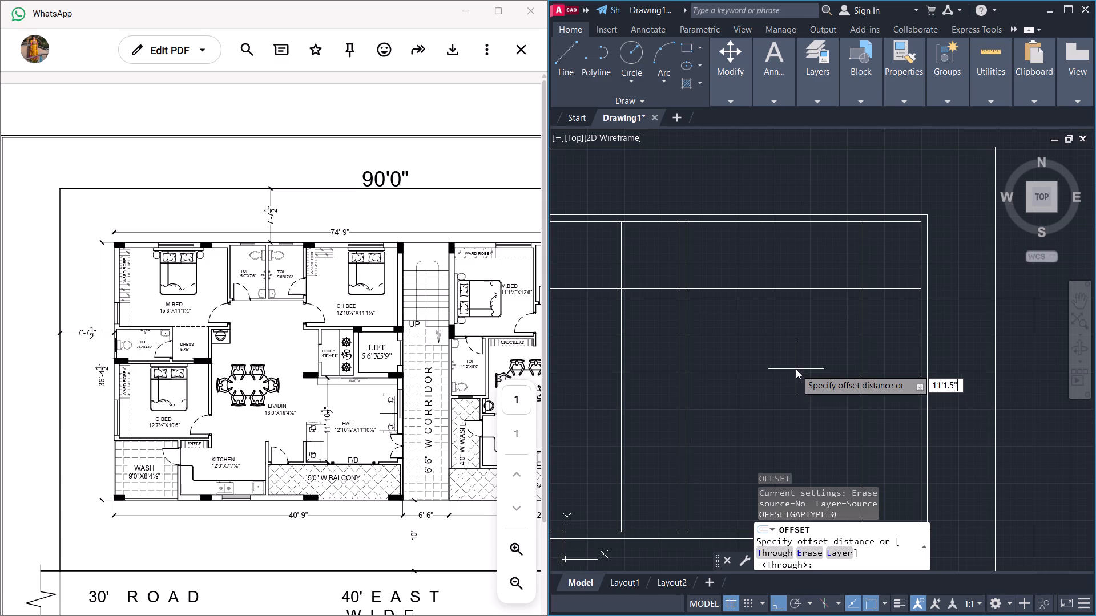
key(Return)
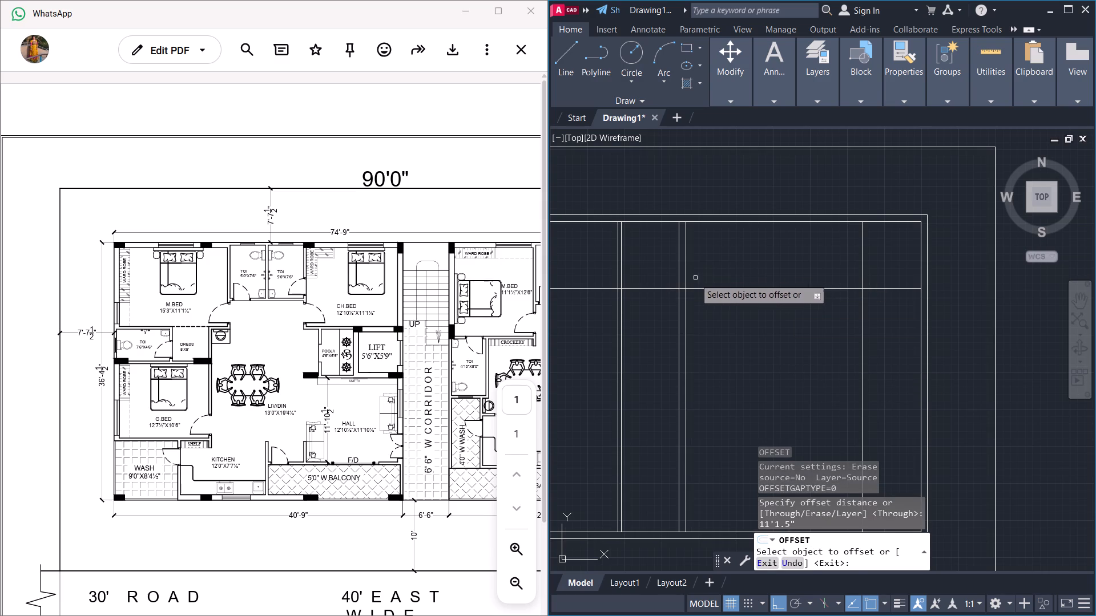
click(684, 281)
click(757, 271)
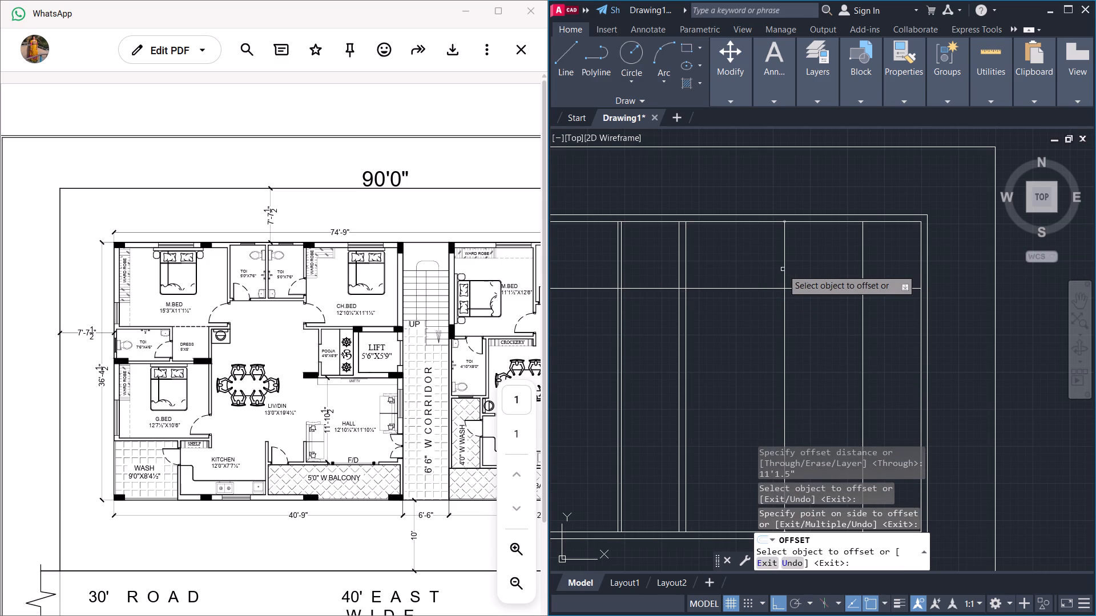
Offset the new master bedroom line 4.5" to the right to form the partition.
click(784, 270)
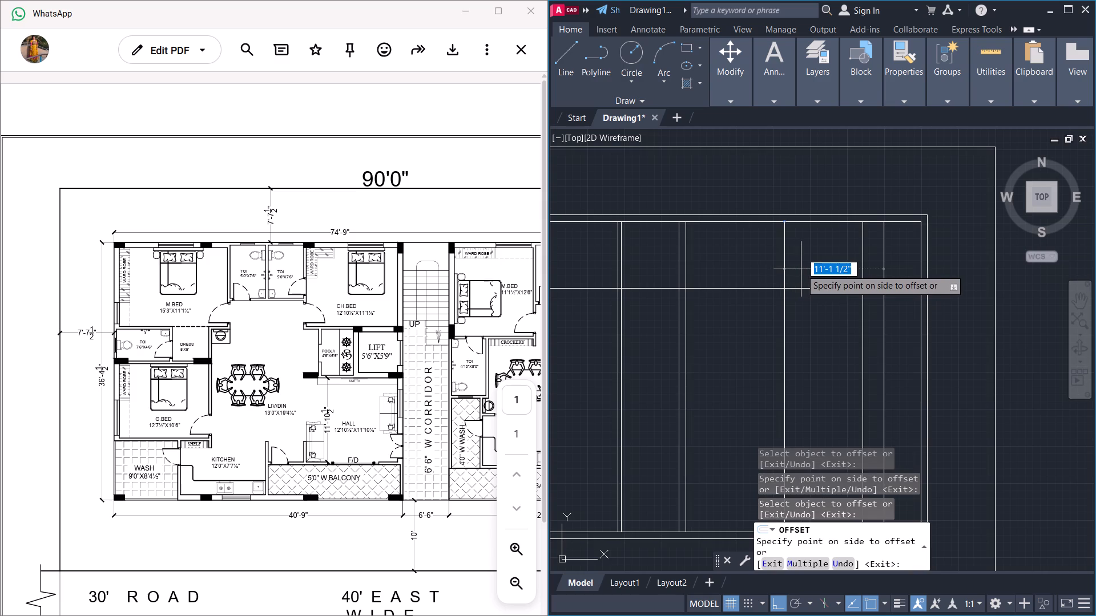
key(9)
key(BackSpace)
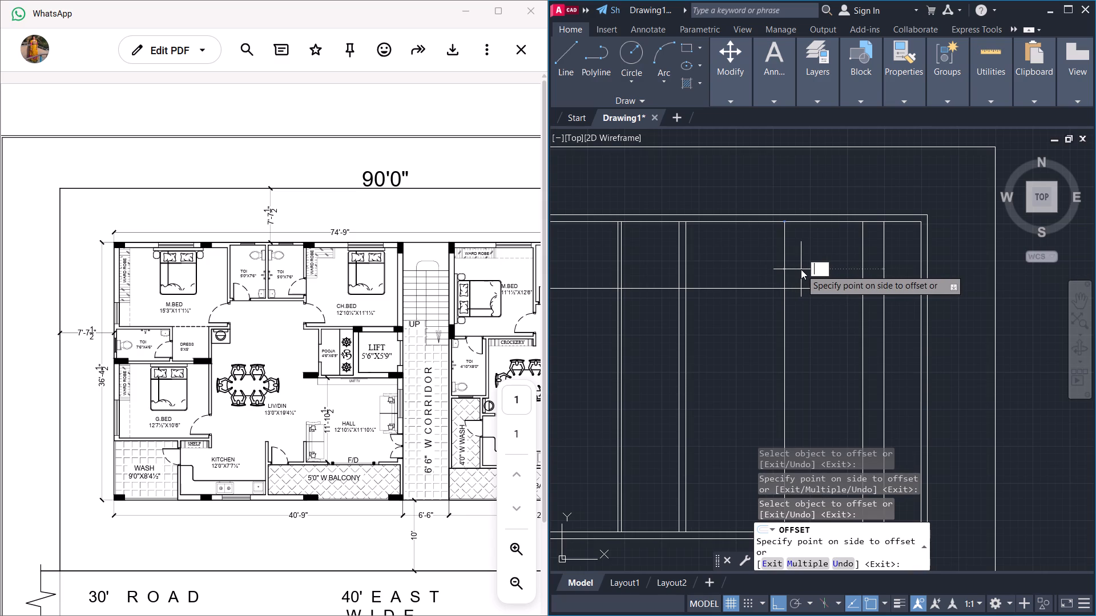
text(4.5")
key(Return)
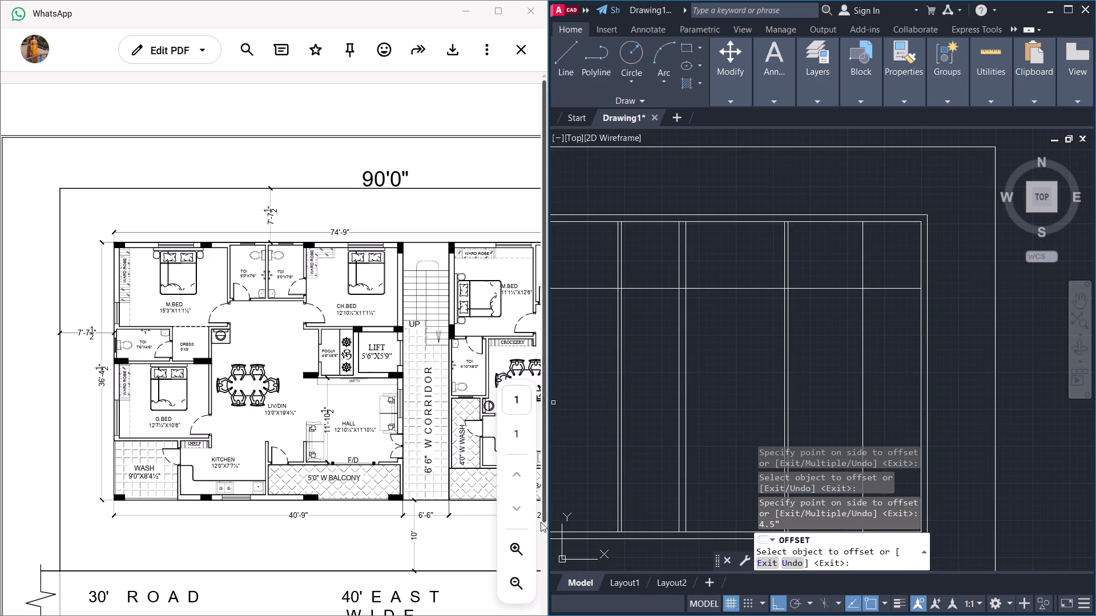
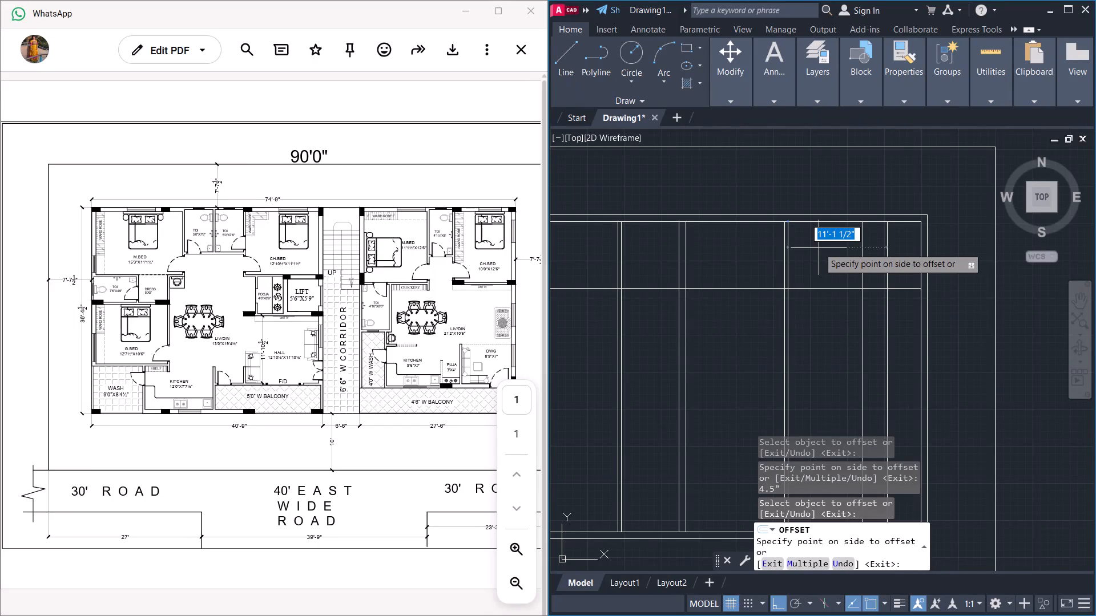
Offset the right face of the second unit's master bedroom partition 4'1" to the right for the toilet.
key(4)
text(.1)
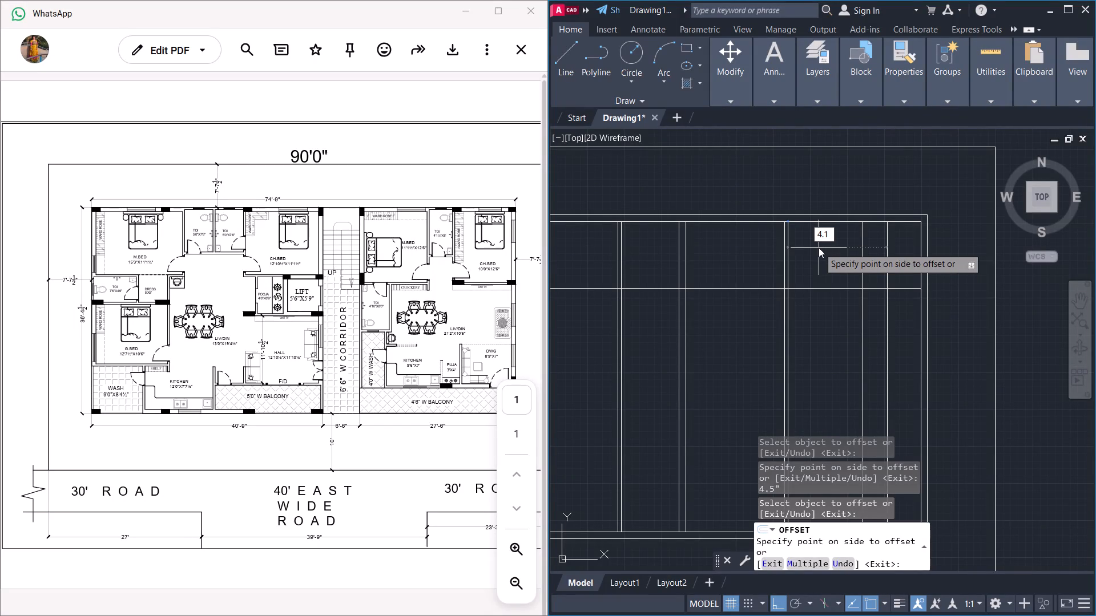
key(BackSpace)
key(BackSpace)
text('1")
key(Return)
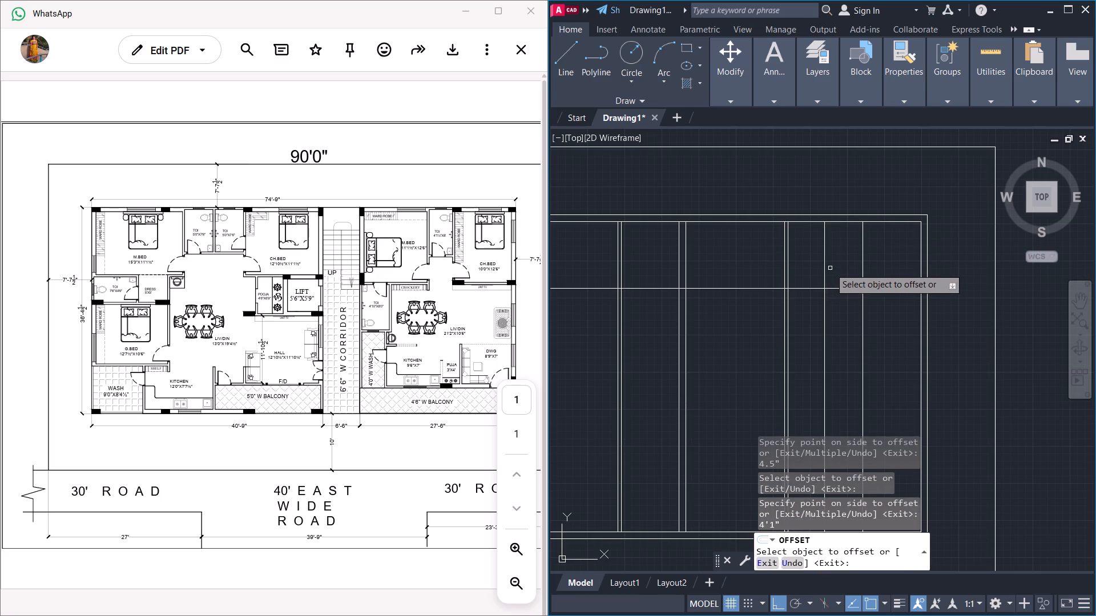
Offset the new toilet line 4.5" to the right to form the toilet's partition.
click(825, 276)
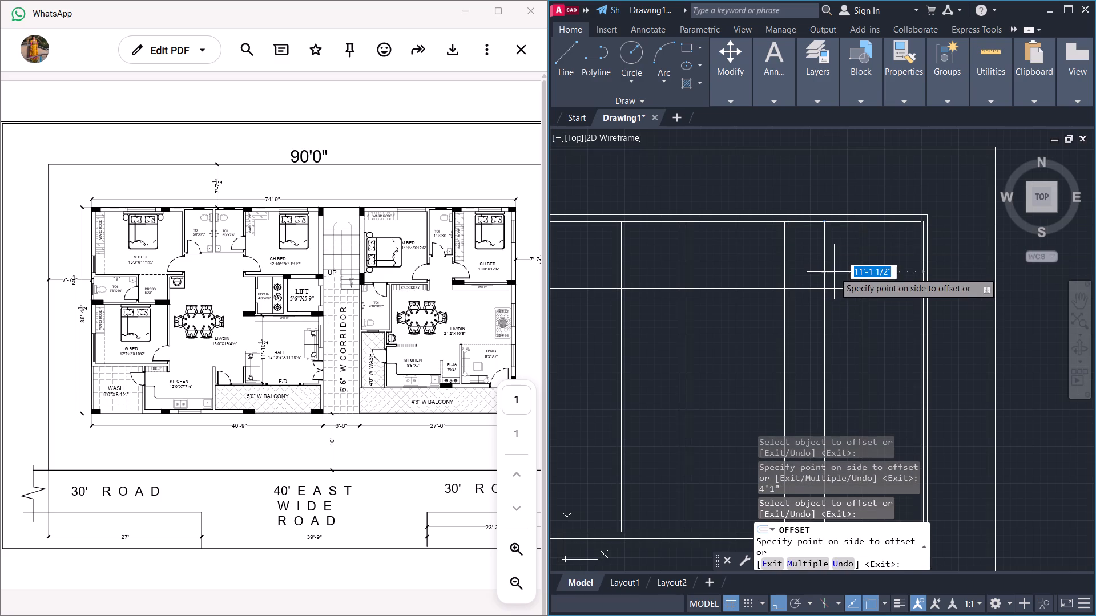
text(4.5")
key(Return)
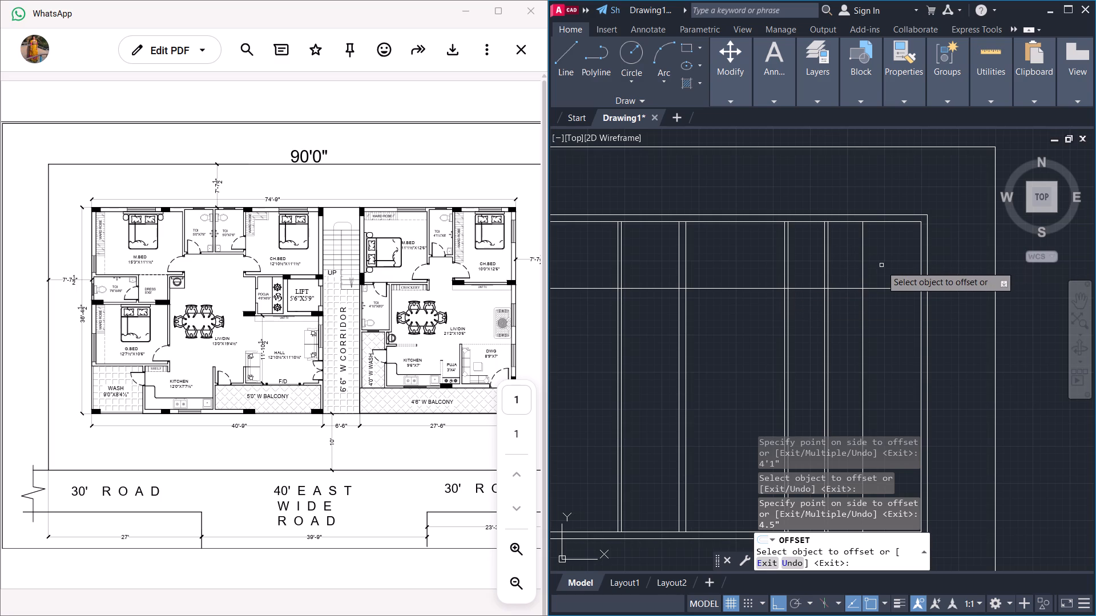
key(Escape)
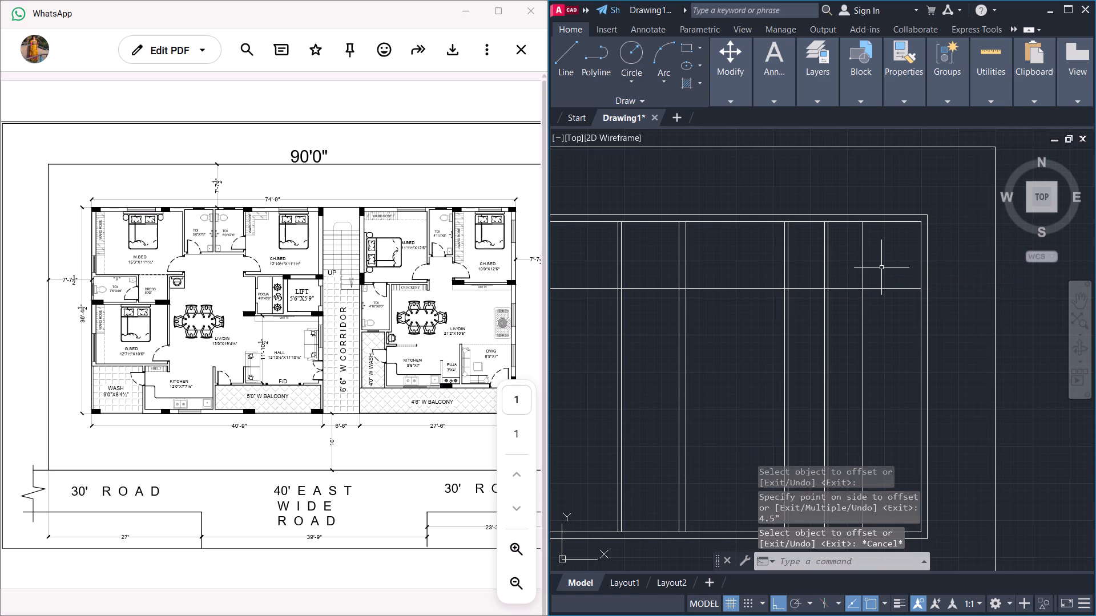
Delete the old single vertical line just right of the toilet partition.
click(880, 269)
click(846, 253)
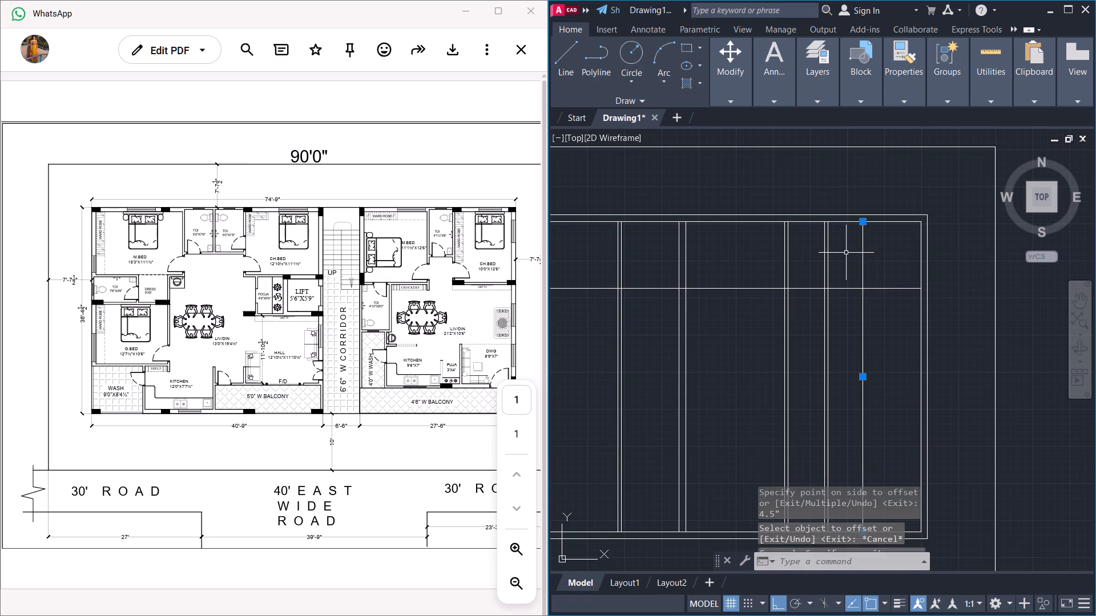
key(Delete)
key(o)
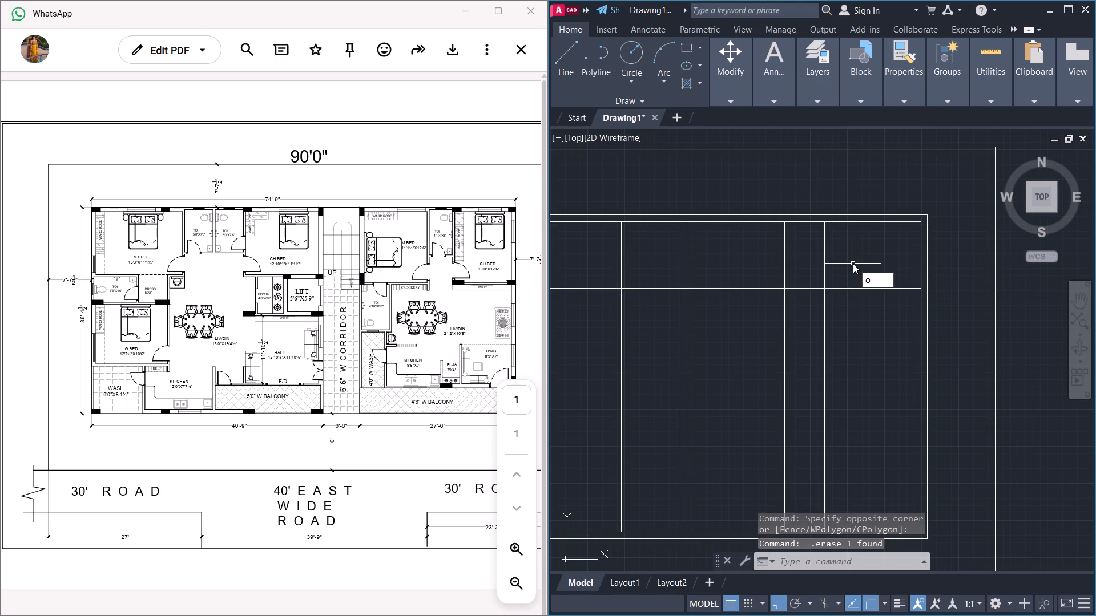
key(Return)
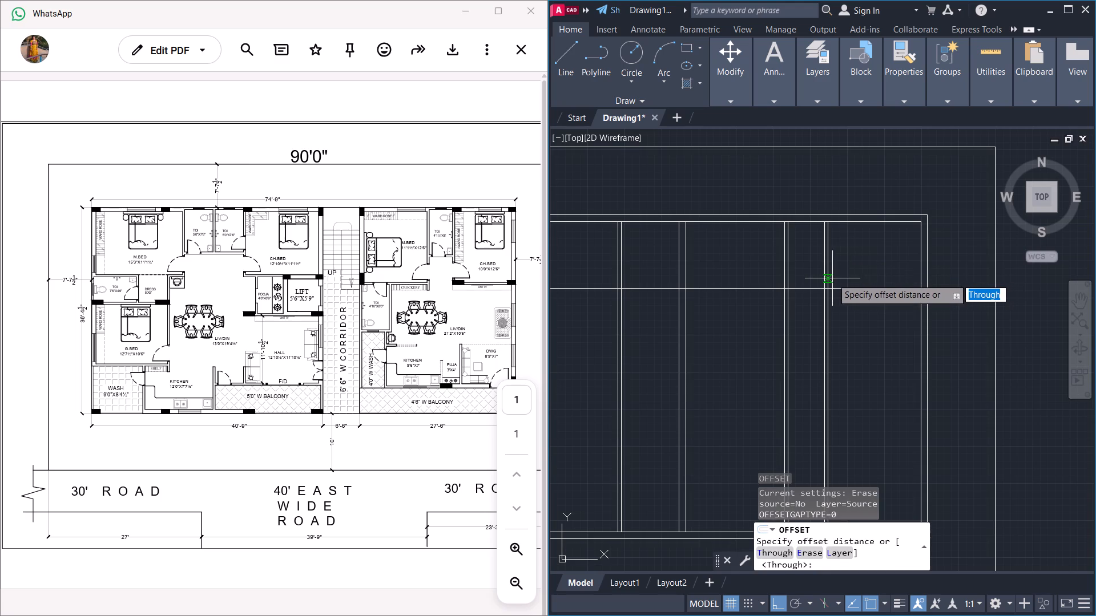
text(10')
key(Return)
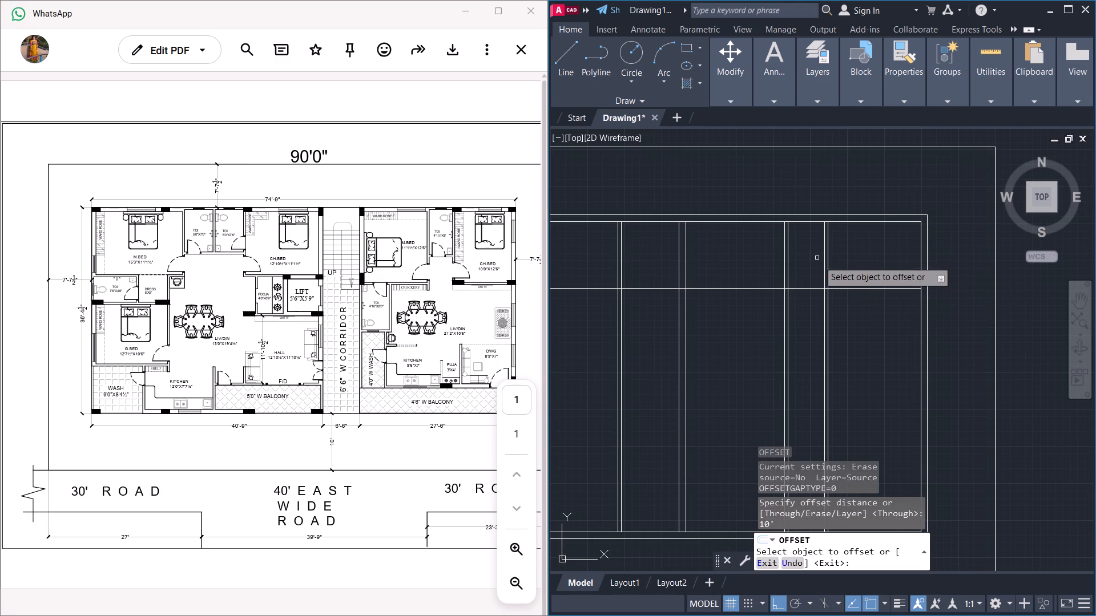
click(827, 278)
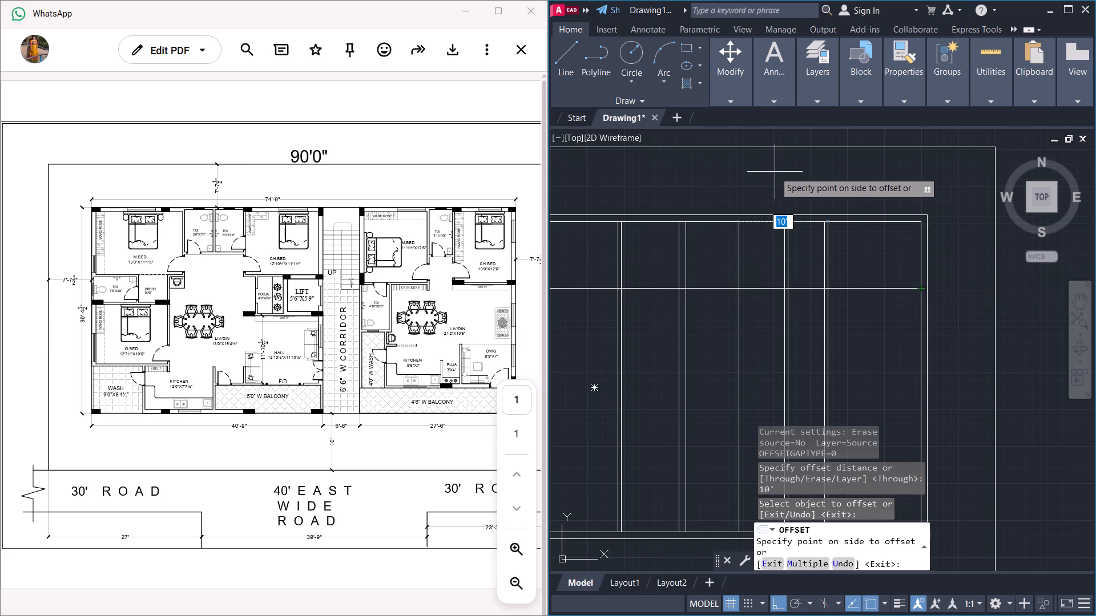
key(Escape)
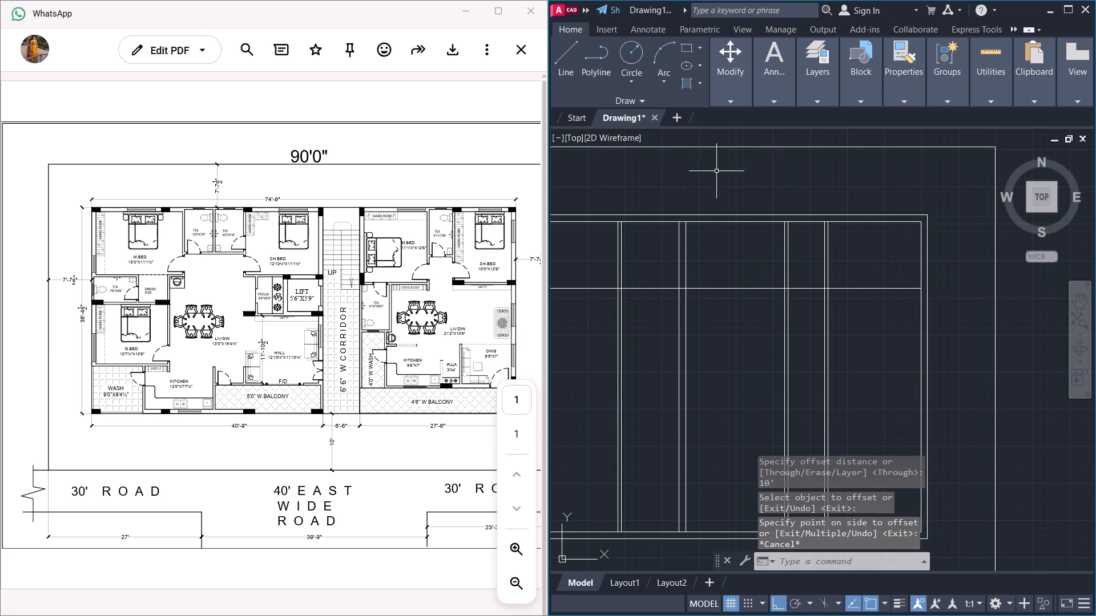
Move both corridor walls and the second unit's master bedroom and toilet partitions together 4.5" to the right.
scroll(729, 280, down, 1)
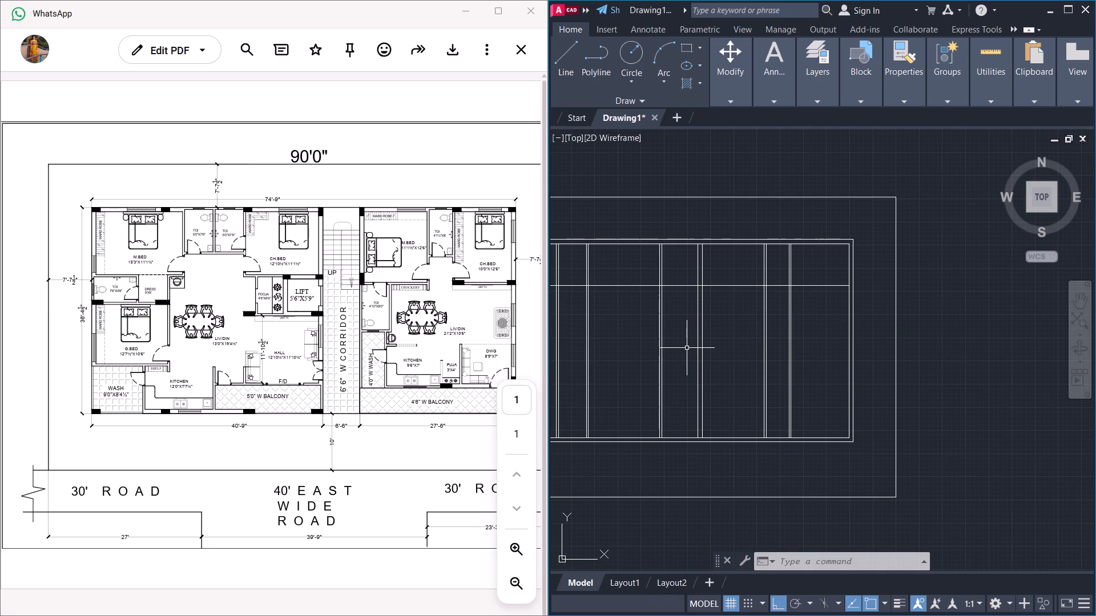
scroll(803, 366, up, 1)
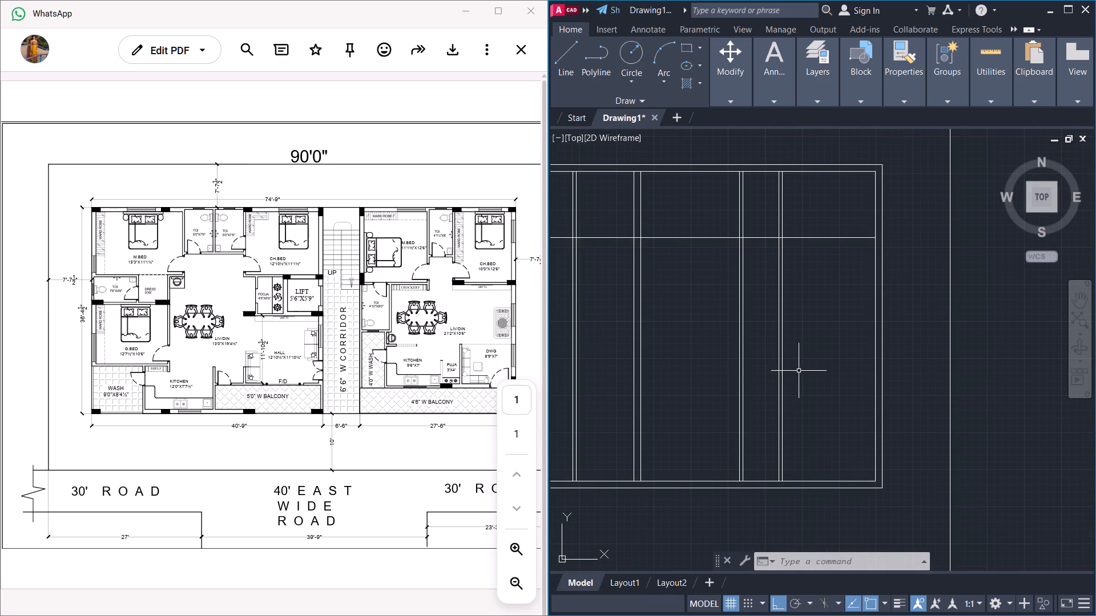
click(801, 422)
scroll(594, 309, down, 1)
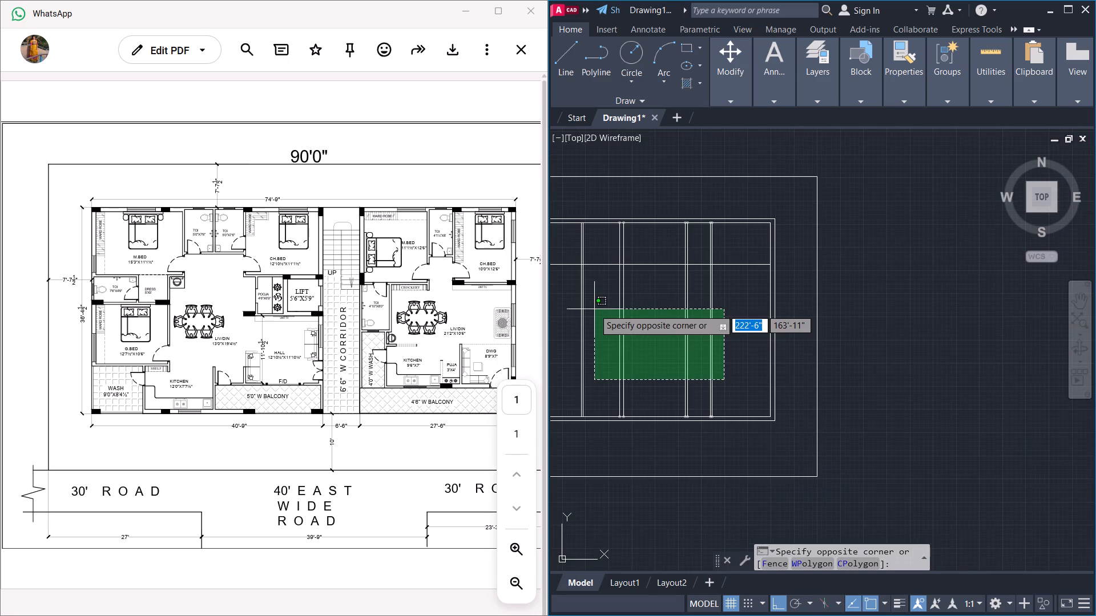
middle_drag(595, 310, 645, 304)
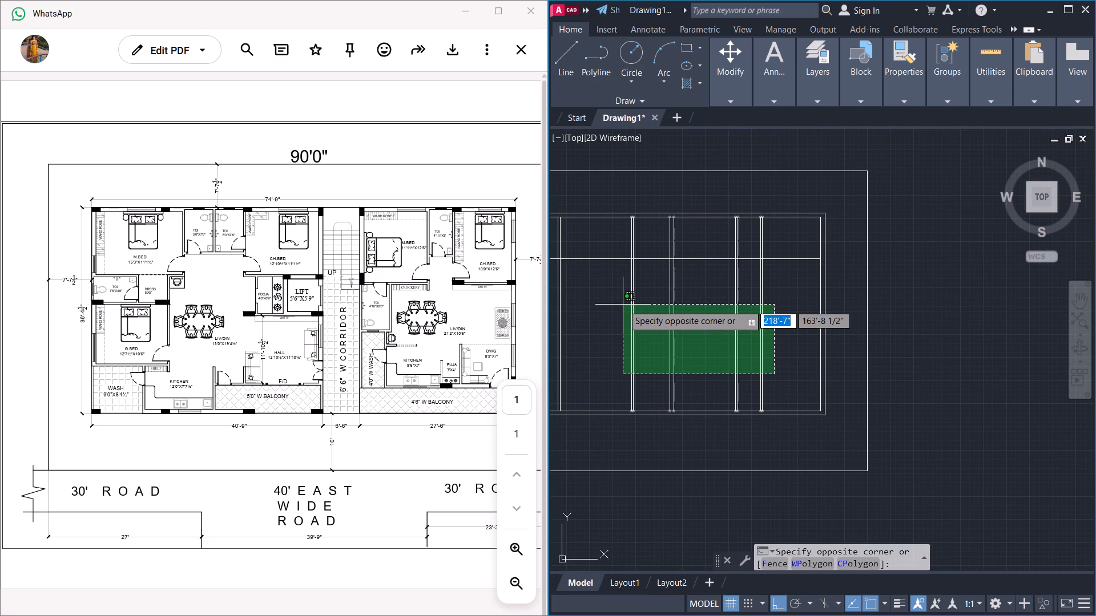
click(623, 305)
key(m)
key(Return)
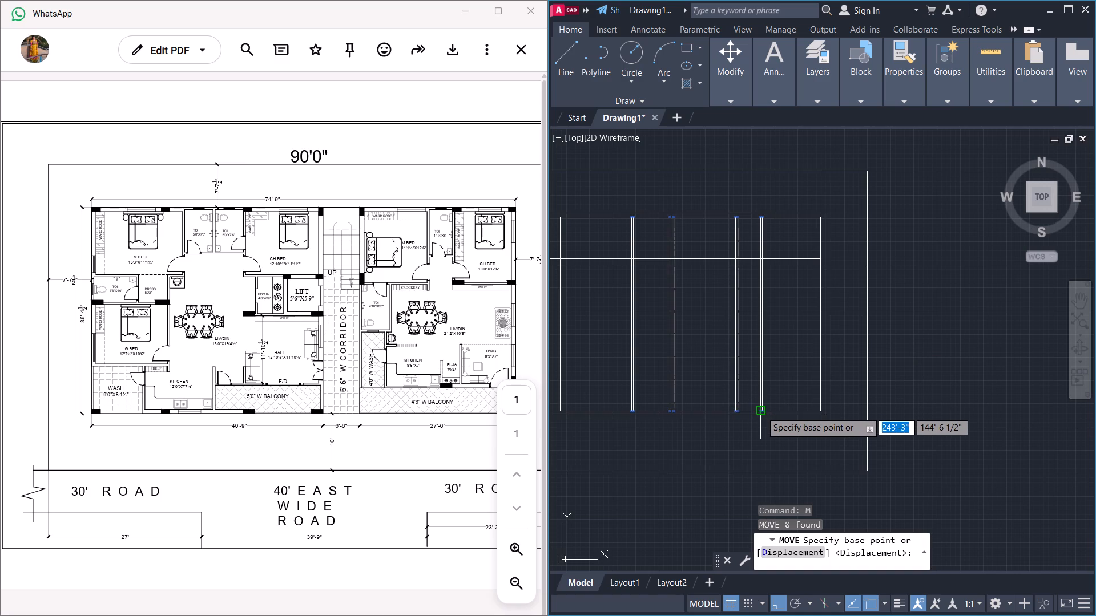
scroll(786, 412, up, 1)
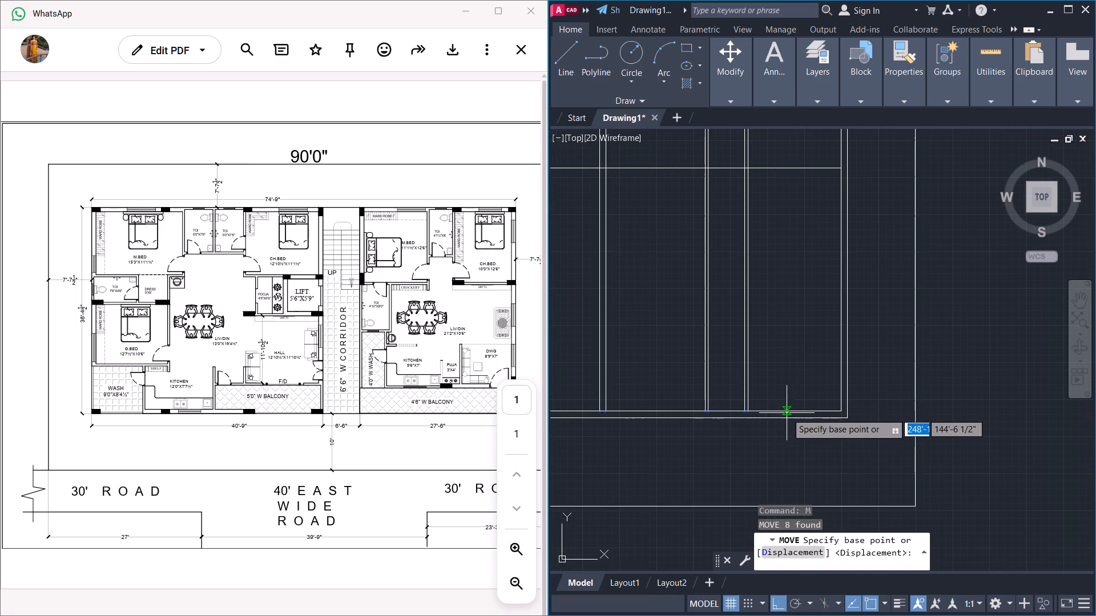
click(748, 412)
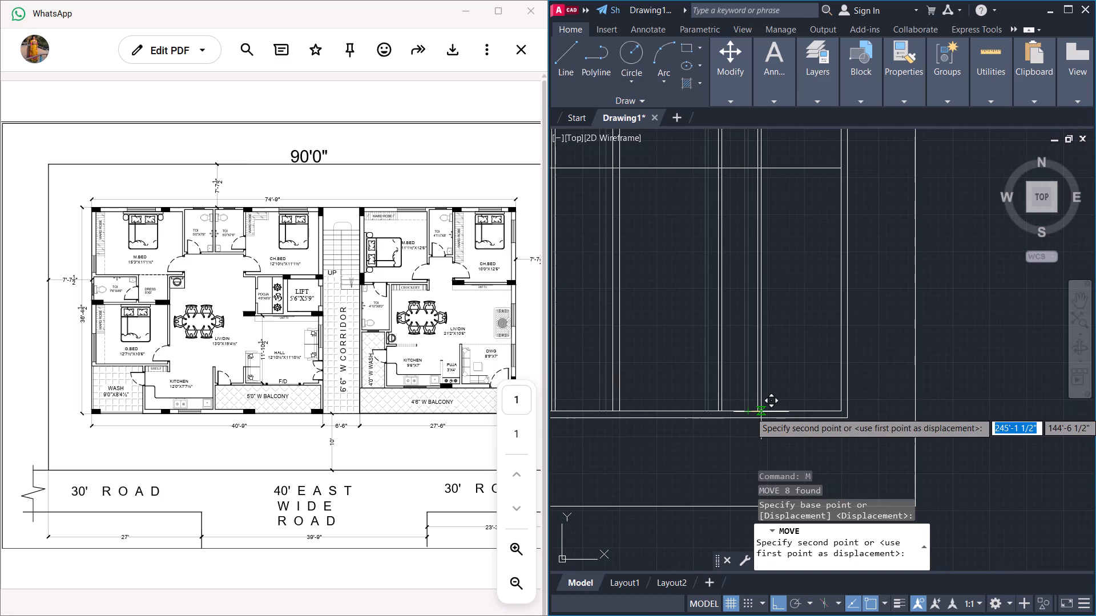
text(4.5")
key(Return)
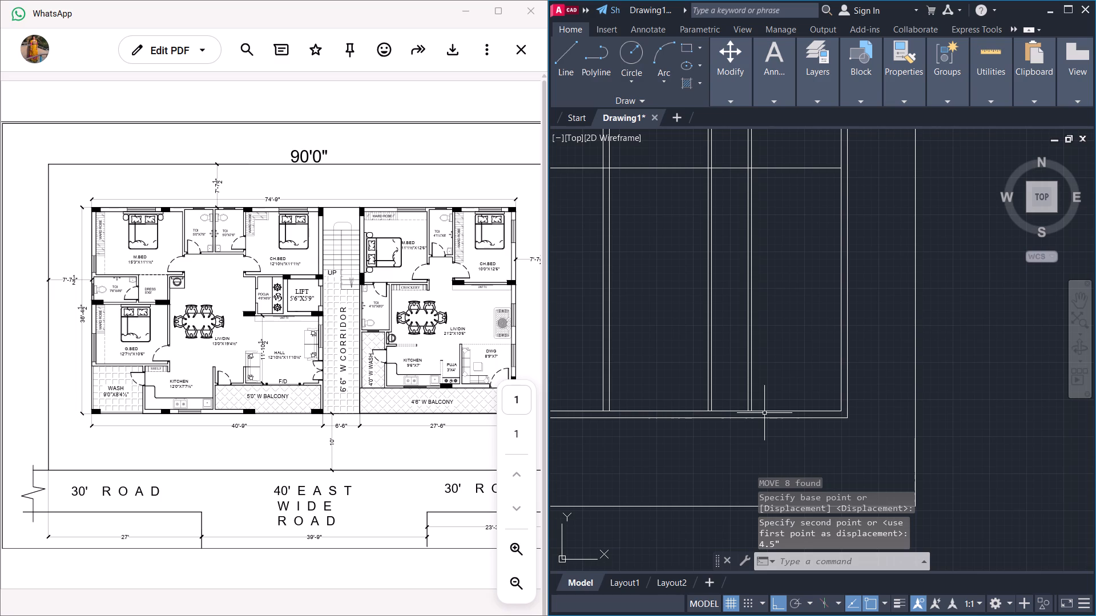
Delete the left face line of the corridor's first wall.
scroll(765, 409, down, 2)
scroll(688, 371, up, 2)
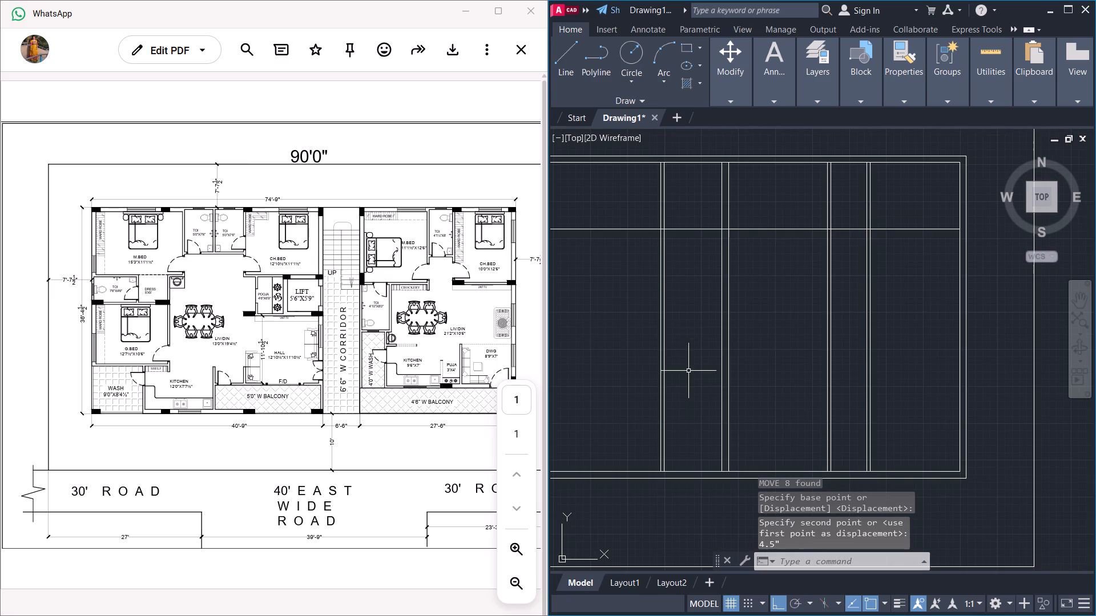
click(660, 358)
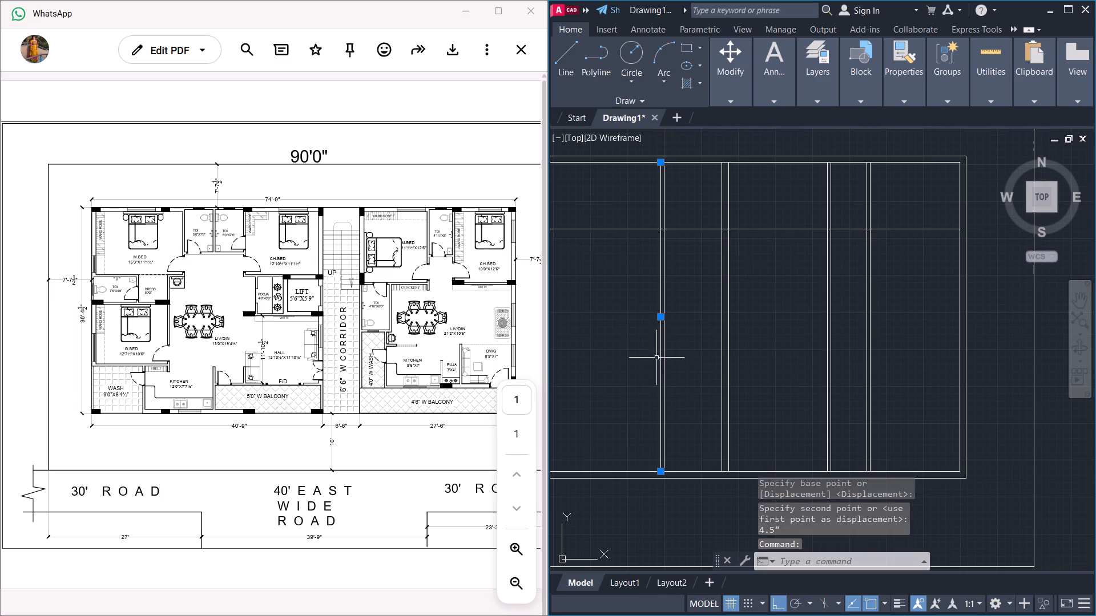
key(Delete)
Offset the remaining line of the corridor's first wall 9" to the left to form a 9" wall.
key(o)
key(Return)
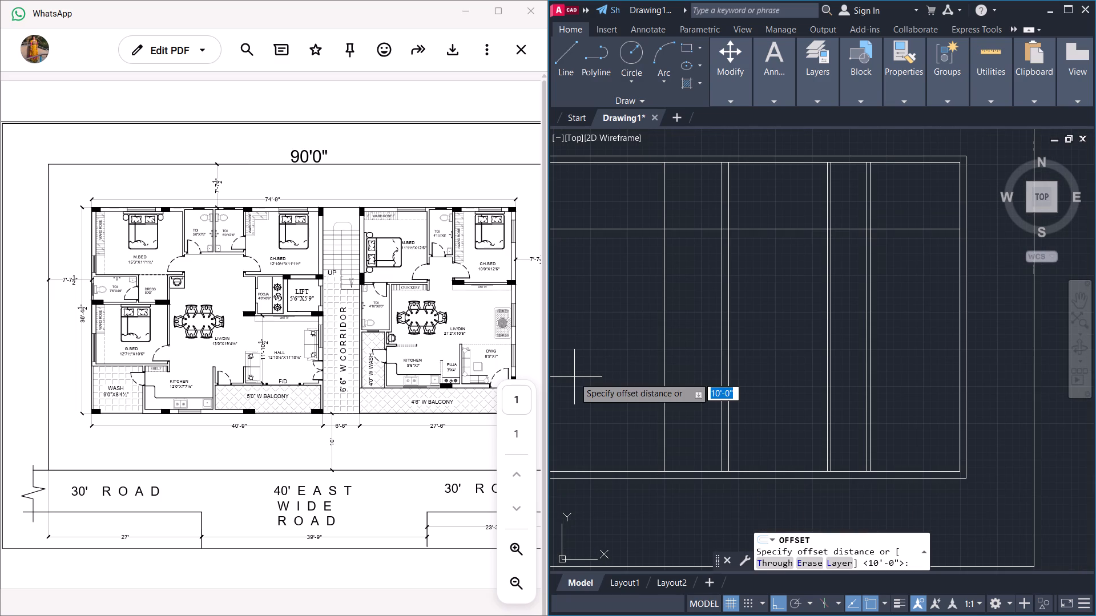
text(9")
key(Return)
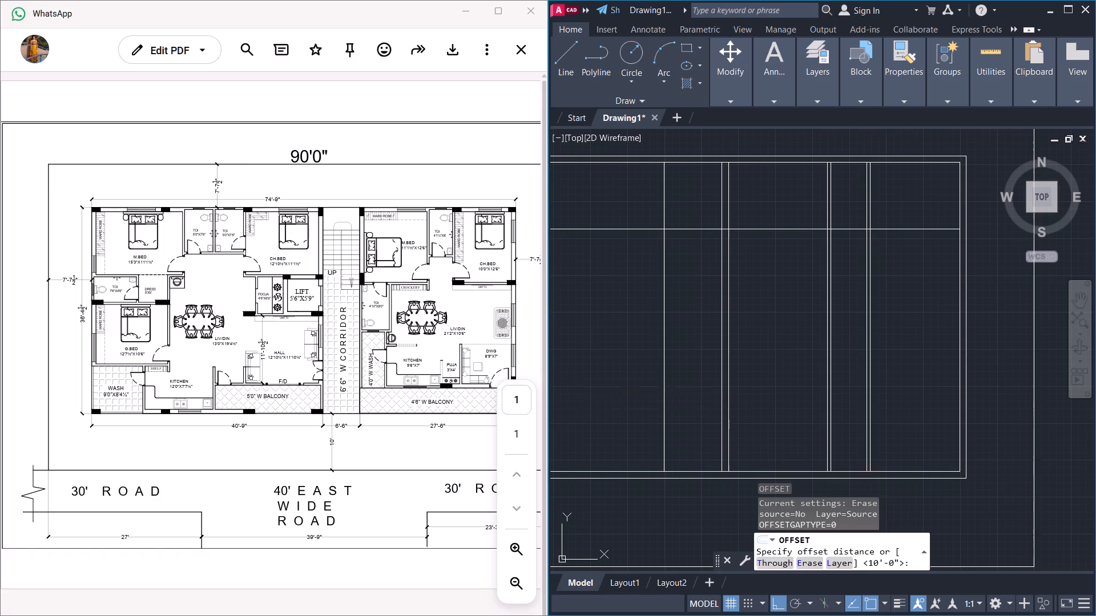
click(664, 343)
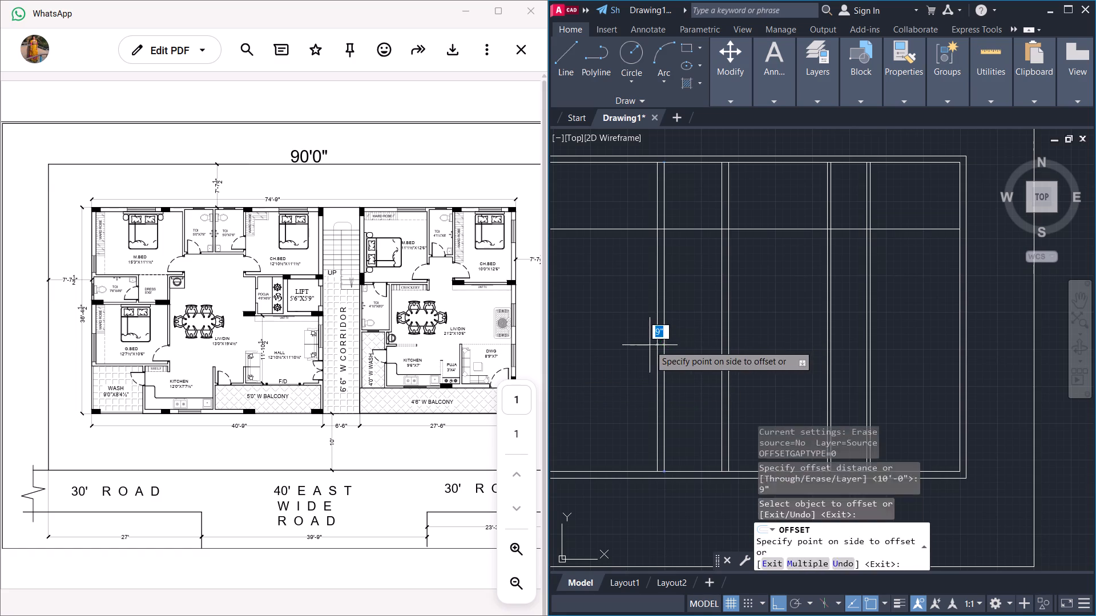
click(650, 345)
key(Escape)
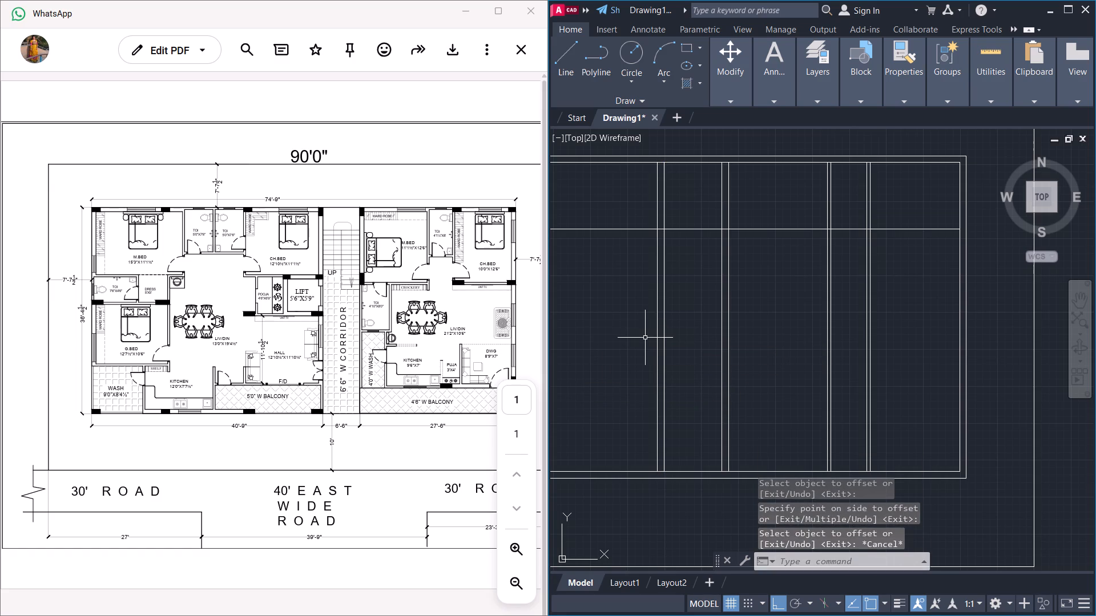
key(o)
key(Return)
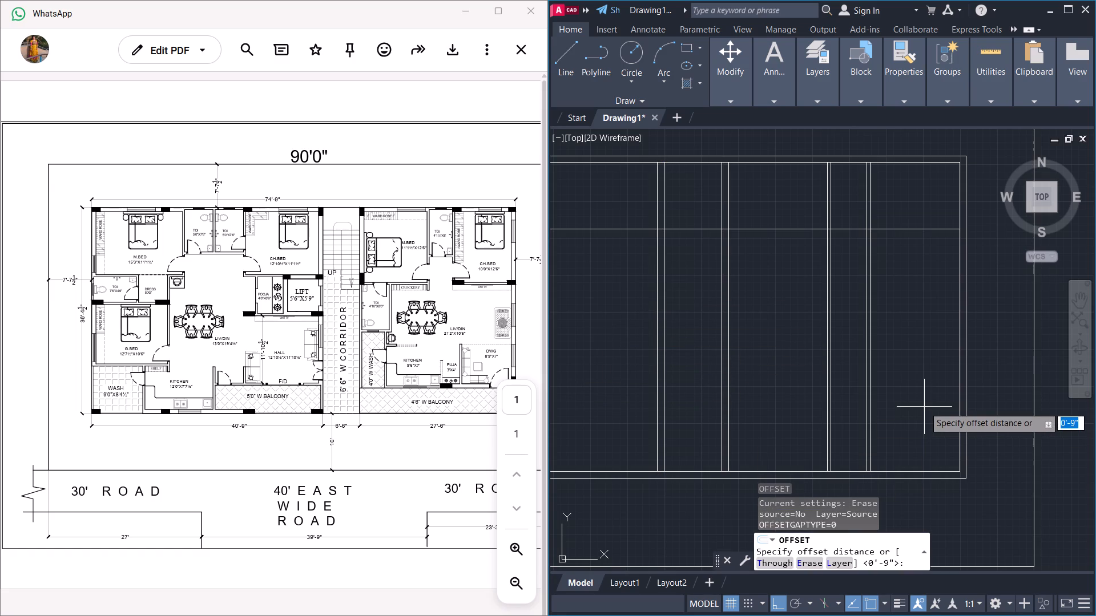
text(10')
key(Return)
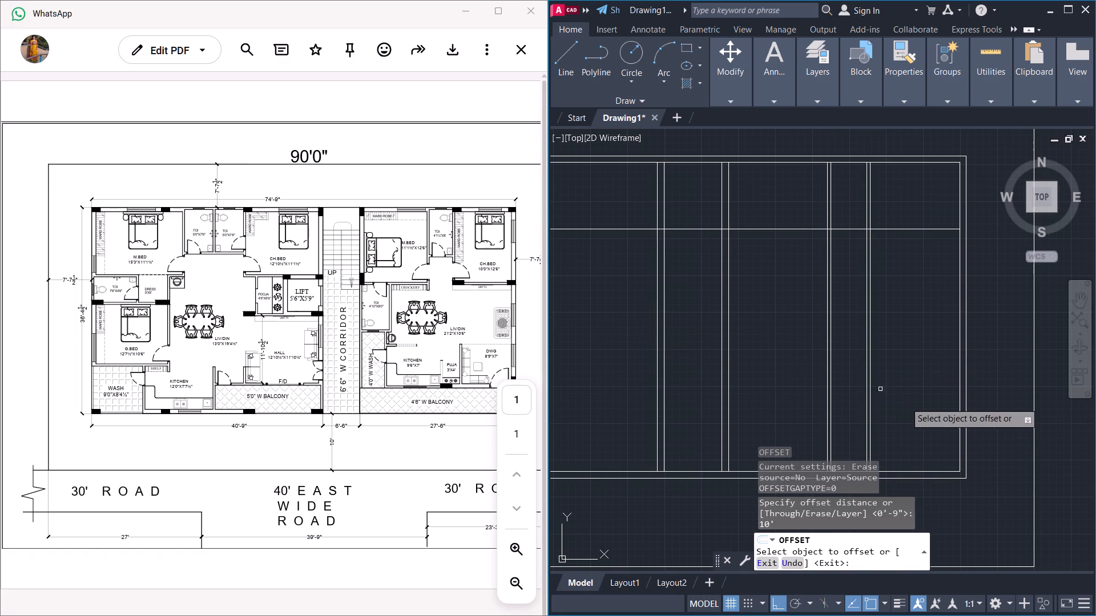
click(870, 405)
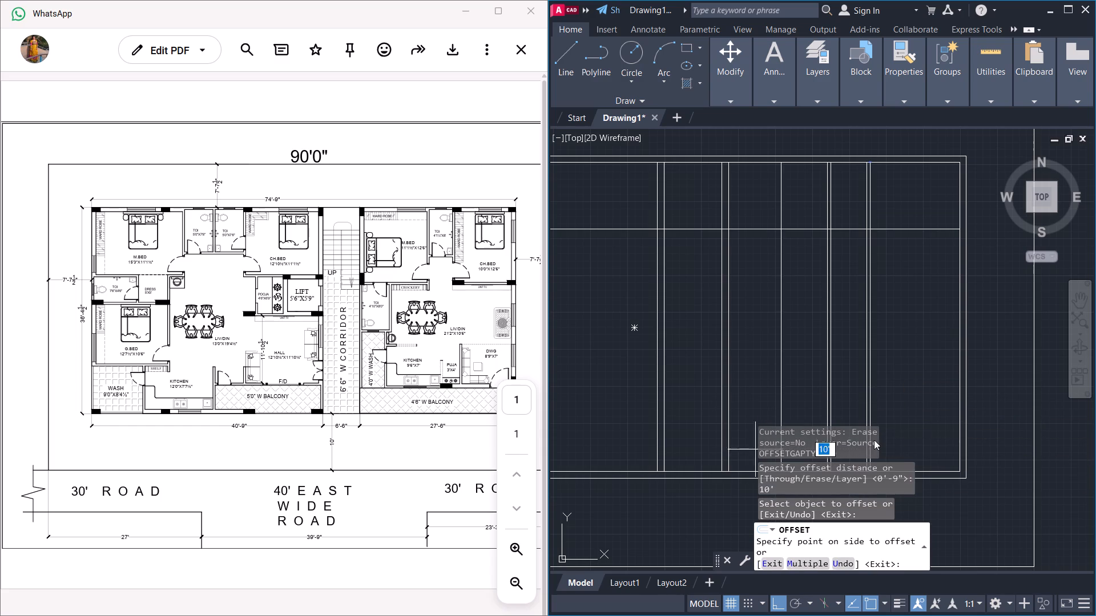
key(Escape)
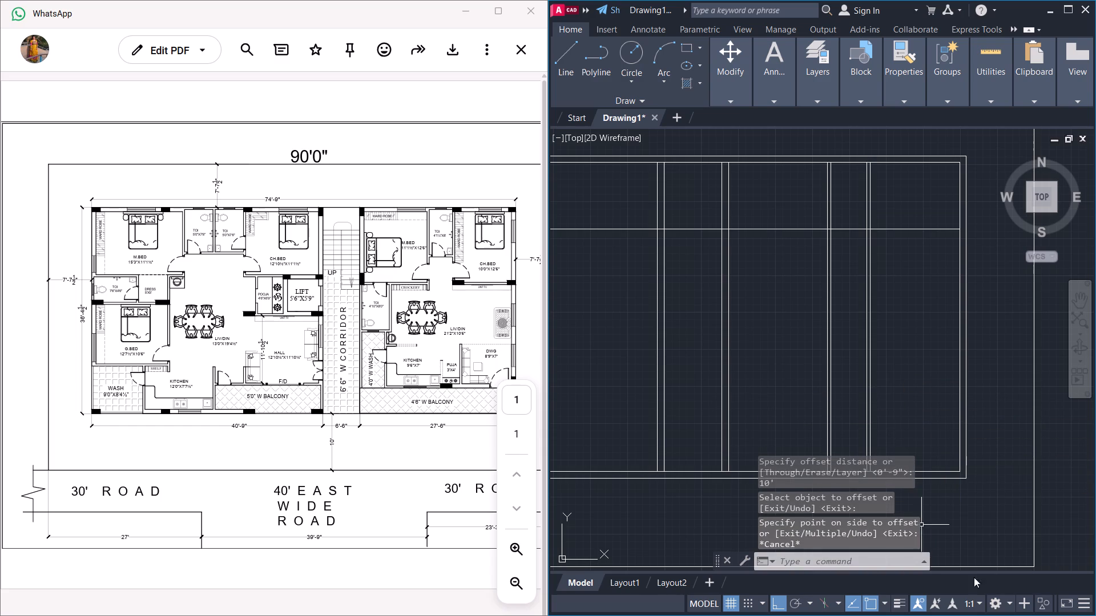
Offset the horizontal line below the toilets 4.5" downward to form the bedrooms' and toilets' lower partition.
scroll(932, 414, down, 1)
scroll(838, 358, down, 1)
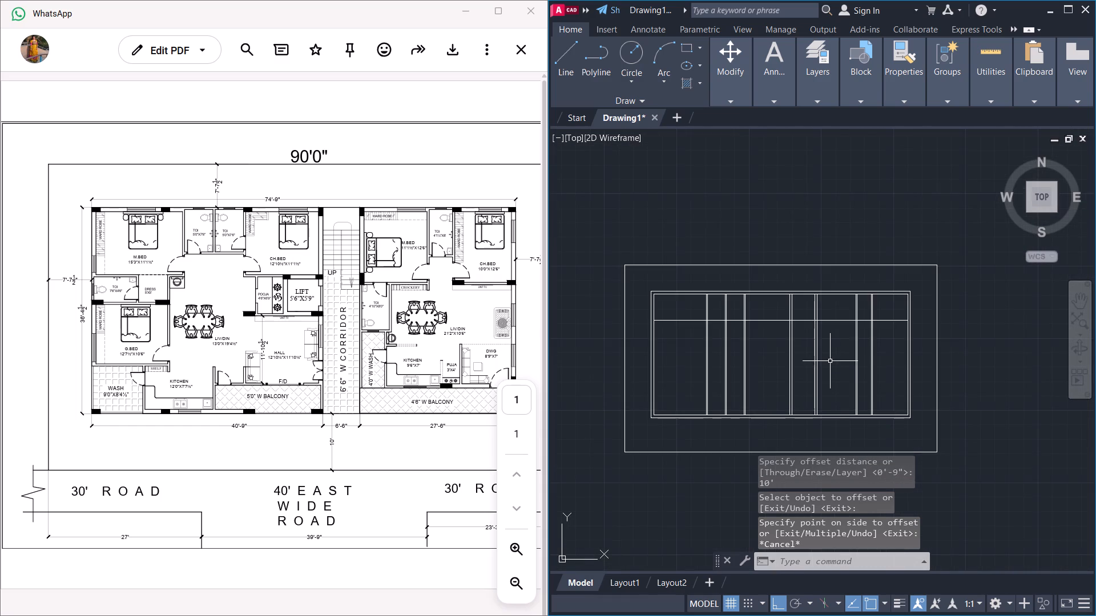
scroll(830, 361, up, 1)
middle_drag(756, 351, 844, 372)
middle_click(871, 380)
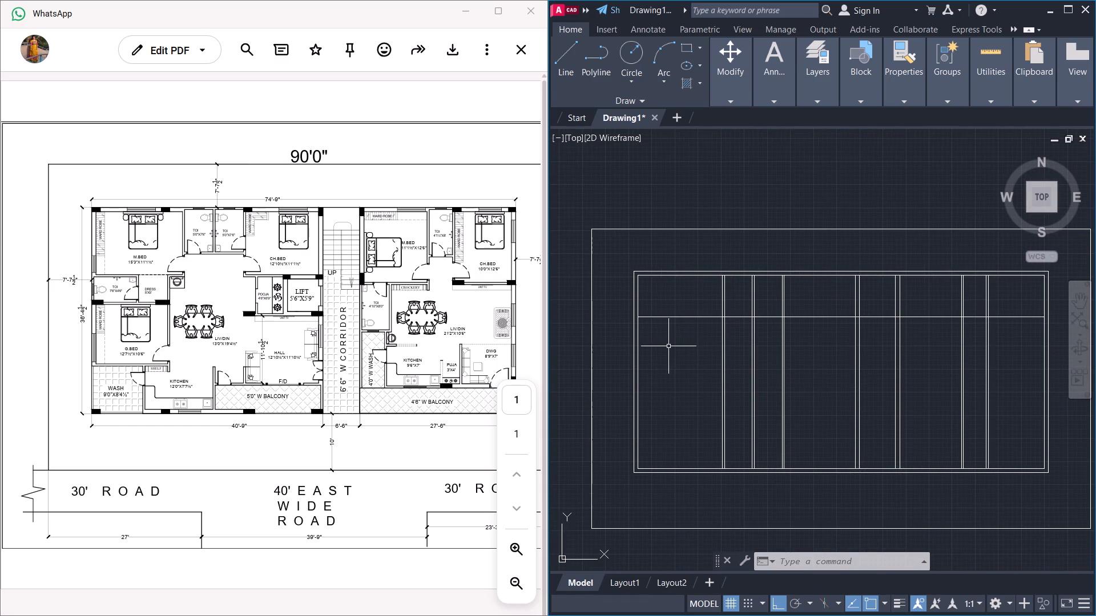
middle_drag(668, 346, 636, 343)
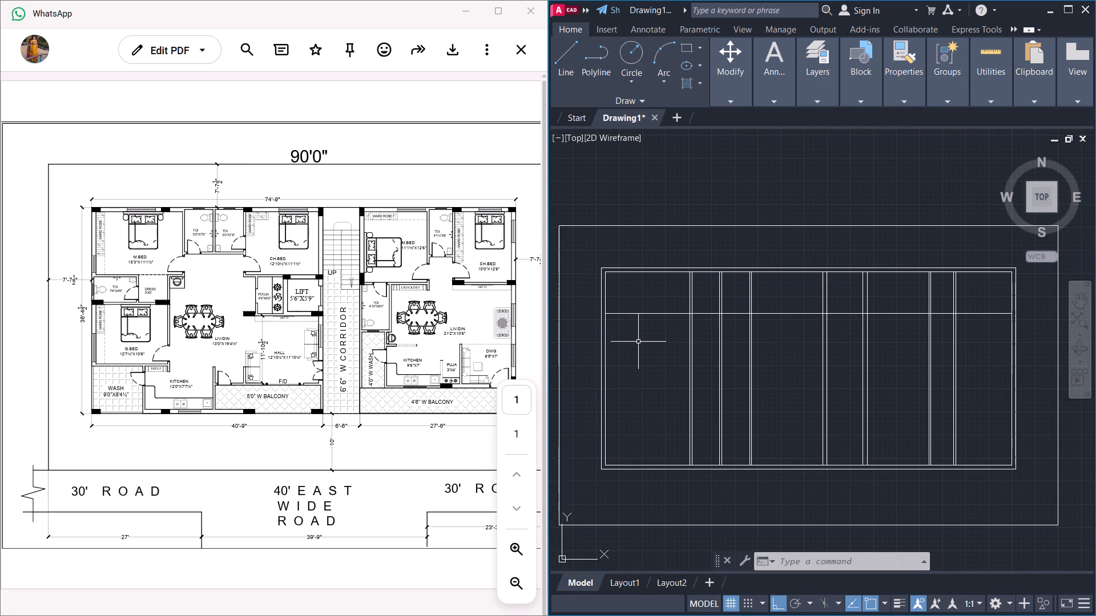
key(o)
key(Return)
key(9)
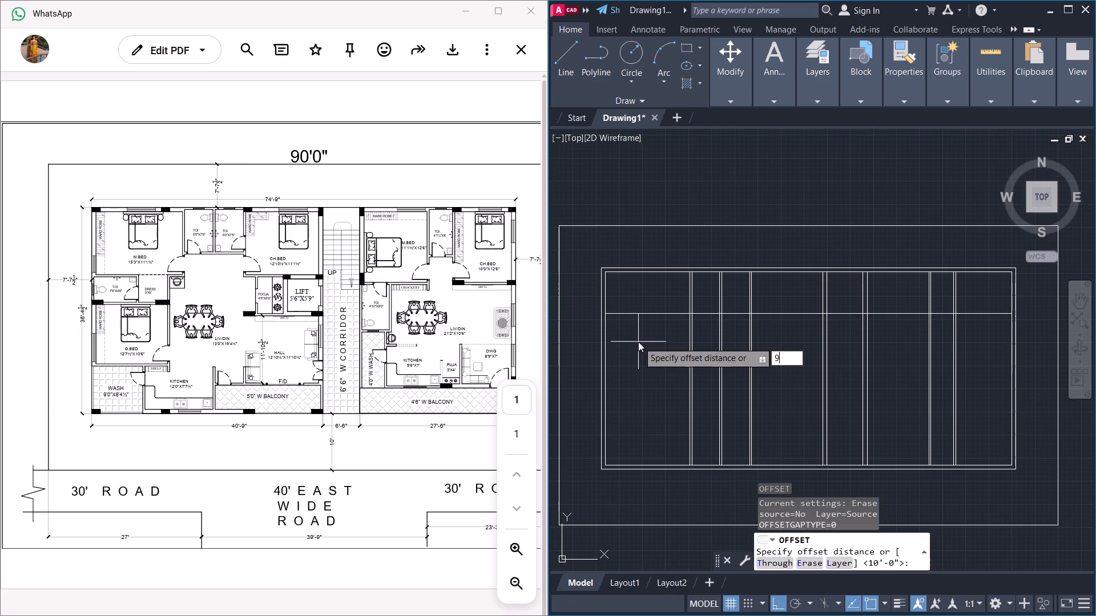
key(BackSpace)
text(4.5")
key(Return)
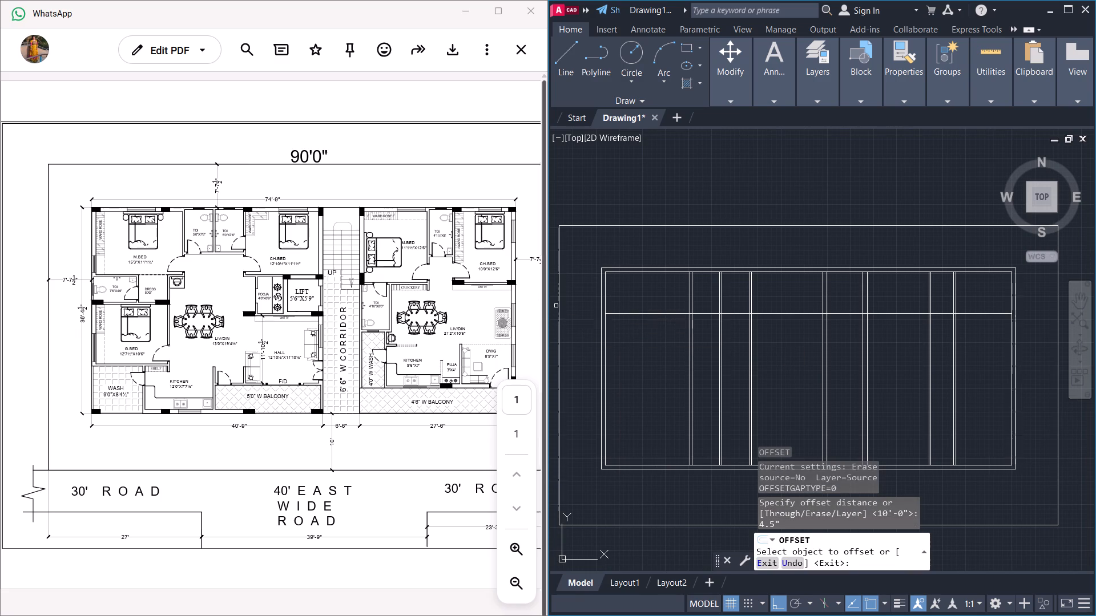
click(660, 314)
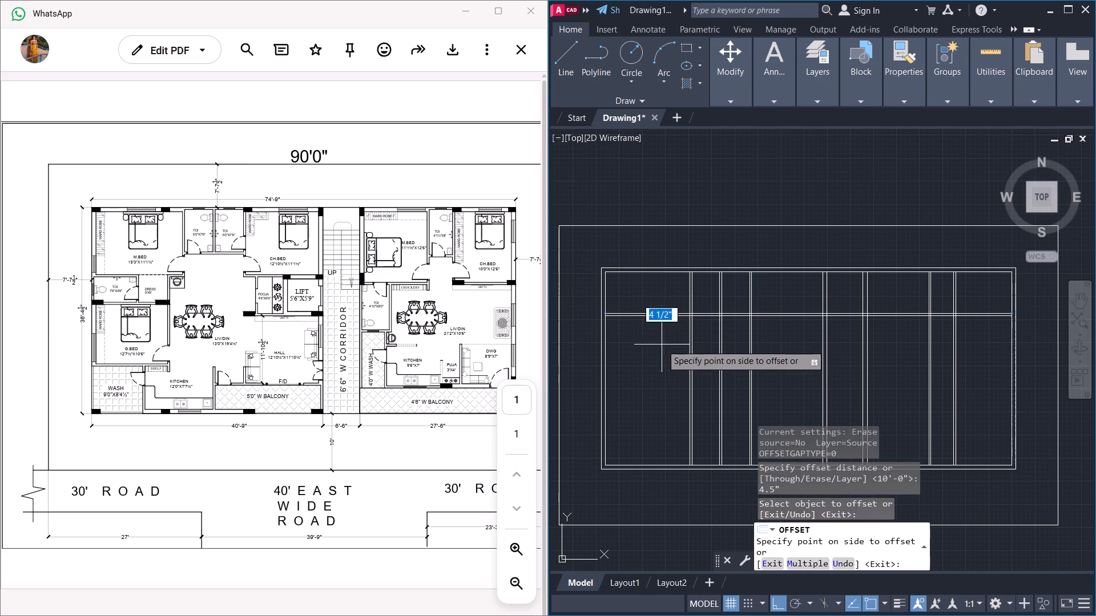
click(662, 345)
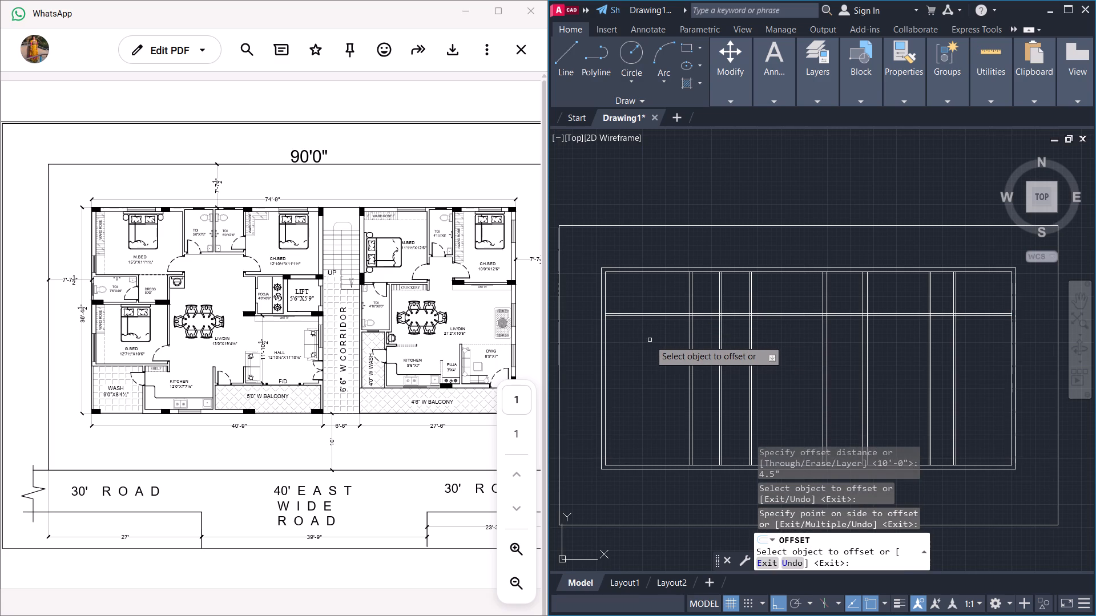
key(Escape)
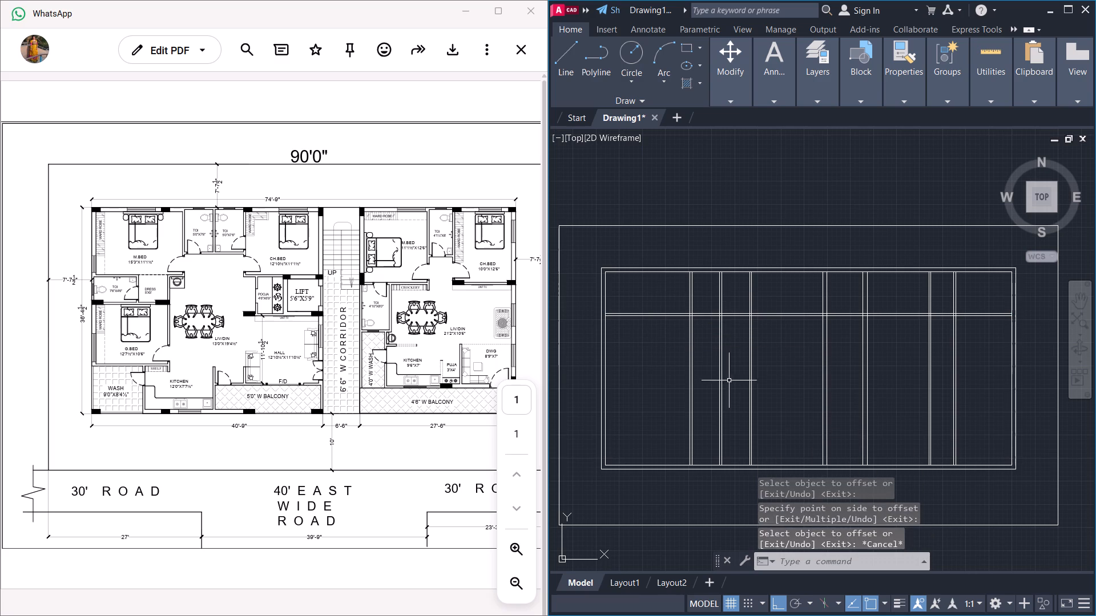
Trim the overlapping lines where the first unit's left toilet partition crosses the horizontal partition, opening the toilet-side corner.
scroll(720, 304, up, 2)
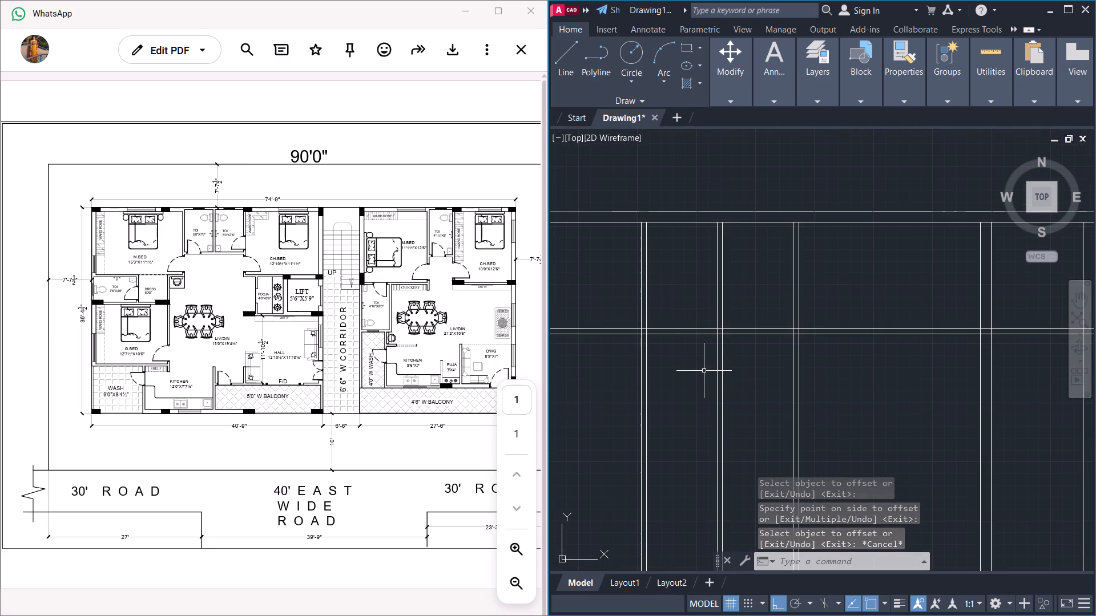
key(Escape)
text(tr)
key(Return)
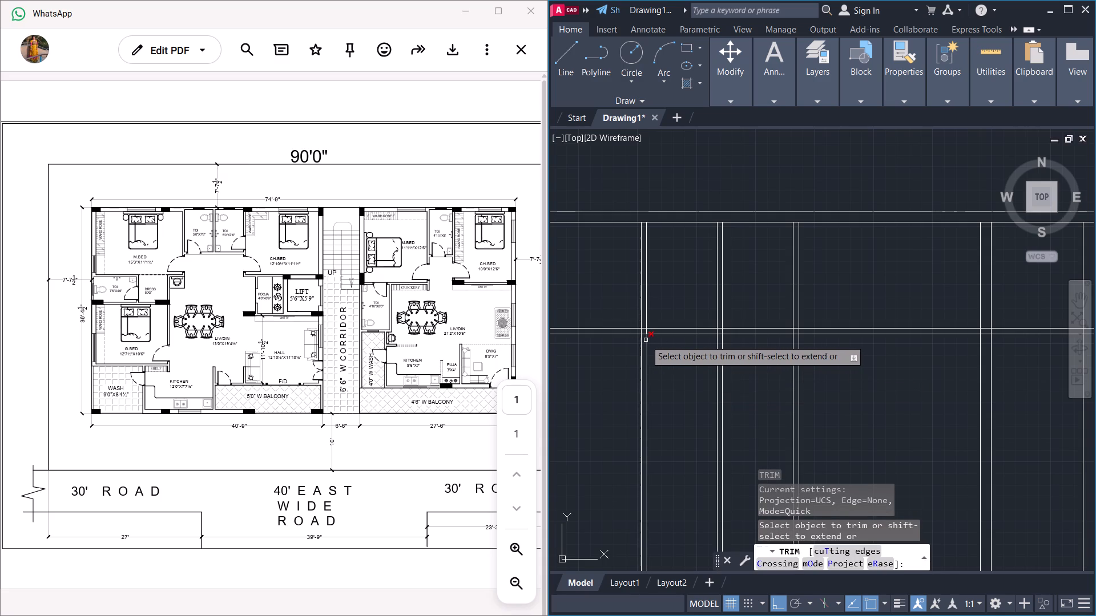
scroll(646, 340, up, 2)
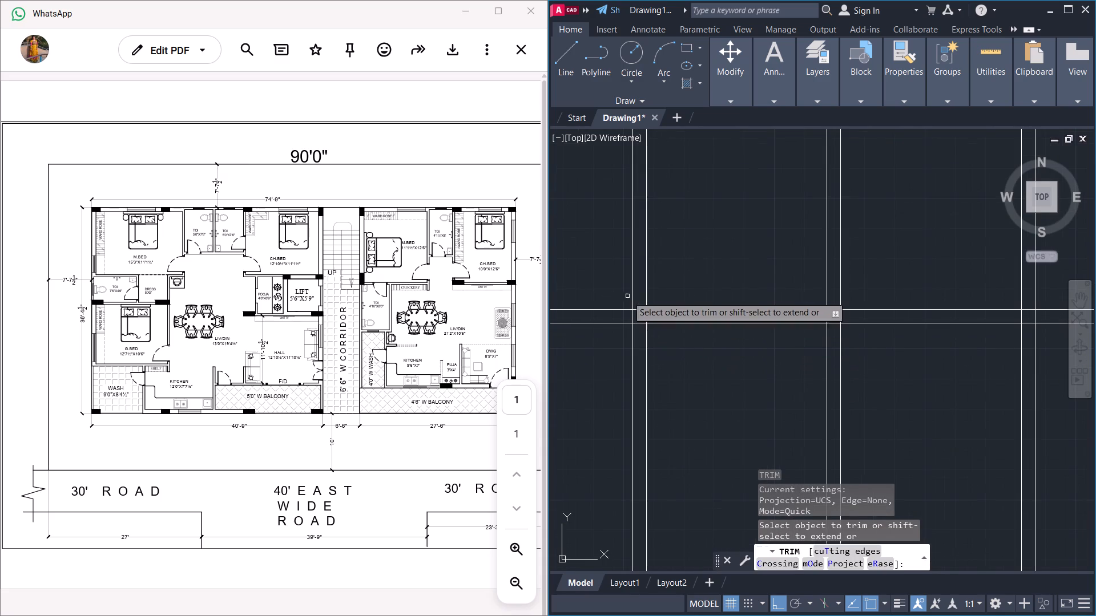
click(639, 307)
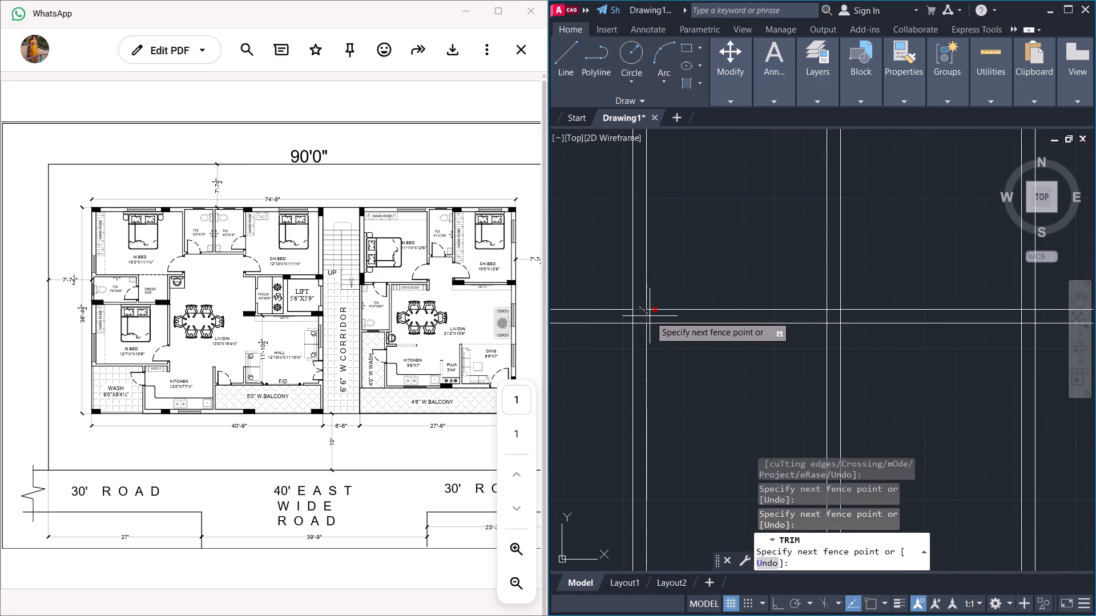
click(650, 316)
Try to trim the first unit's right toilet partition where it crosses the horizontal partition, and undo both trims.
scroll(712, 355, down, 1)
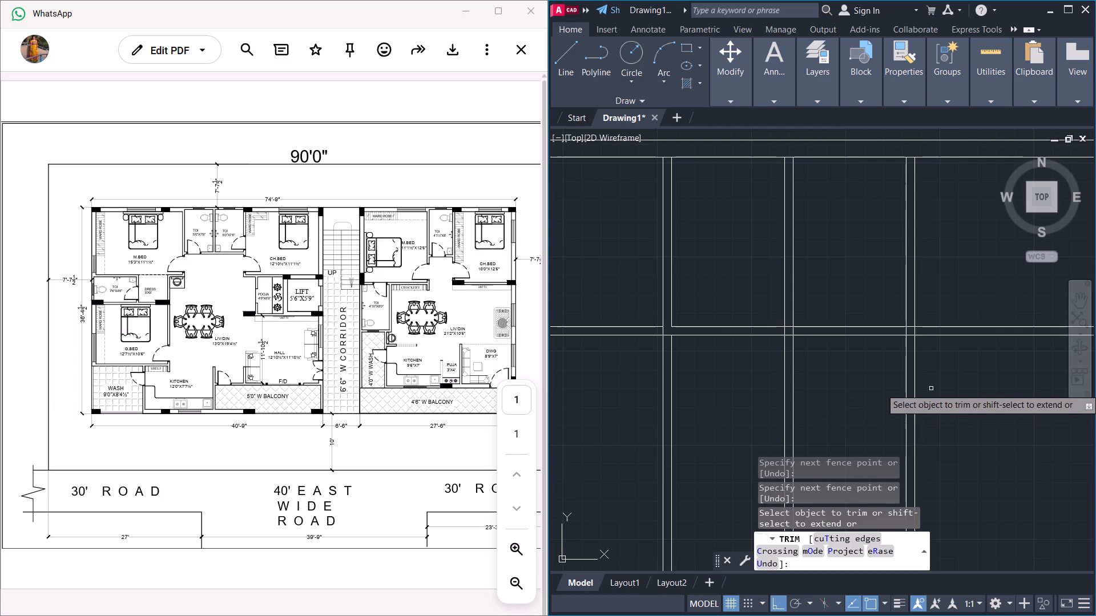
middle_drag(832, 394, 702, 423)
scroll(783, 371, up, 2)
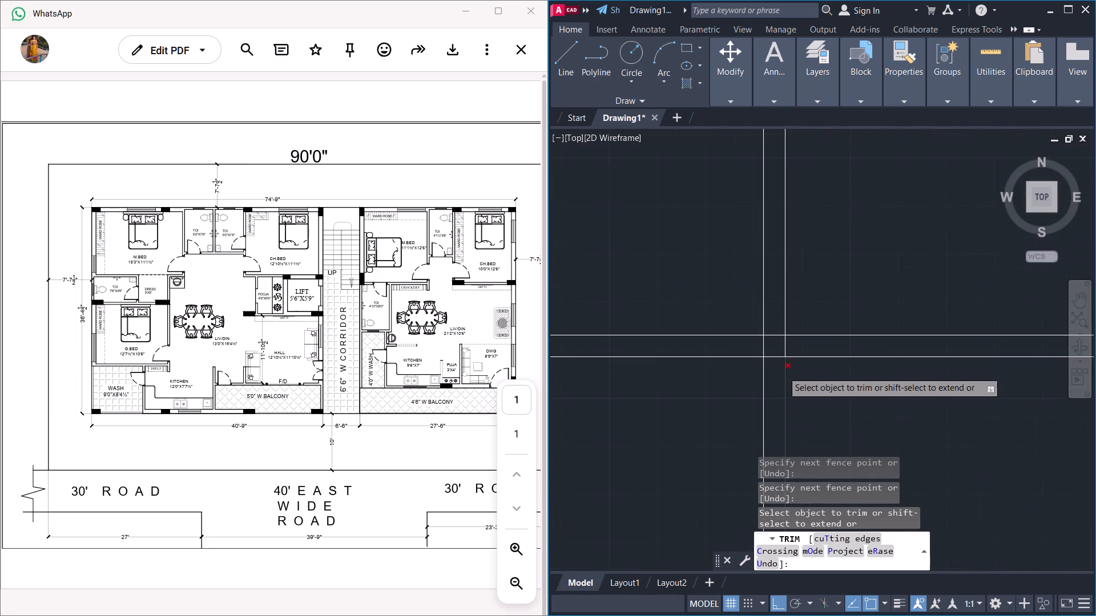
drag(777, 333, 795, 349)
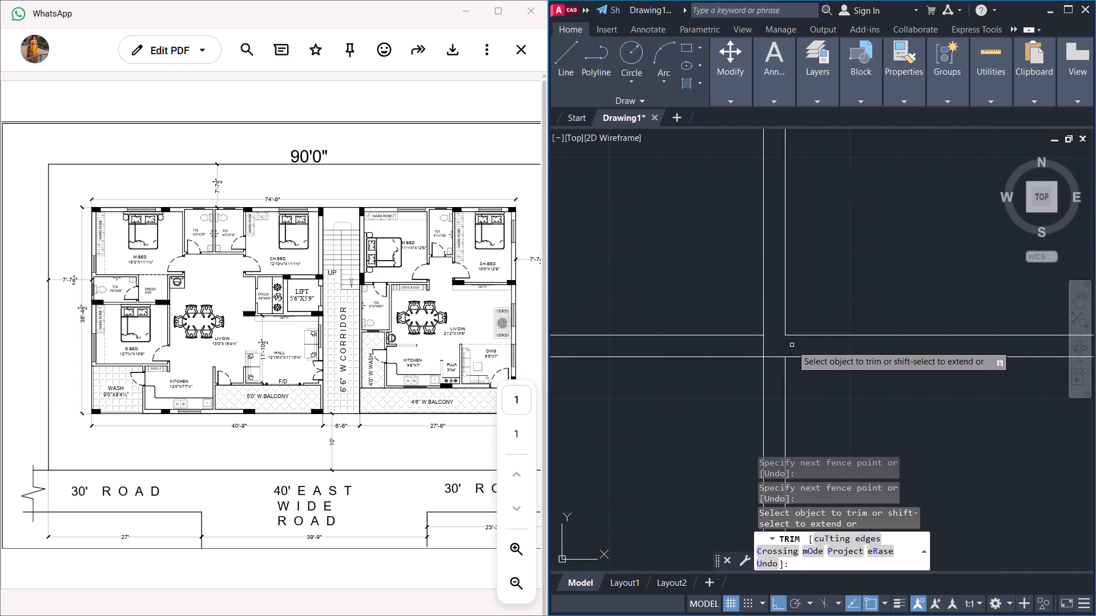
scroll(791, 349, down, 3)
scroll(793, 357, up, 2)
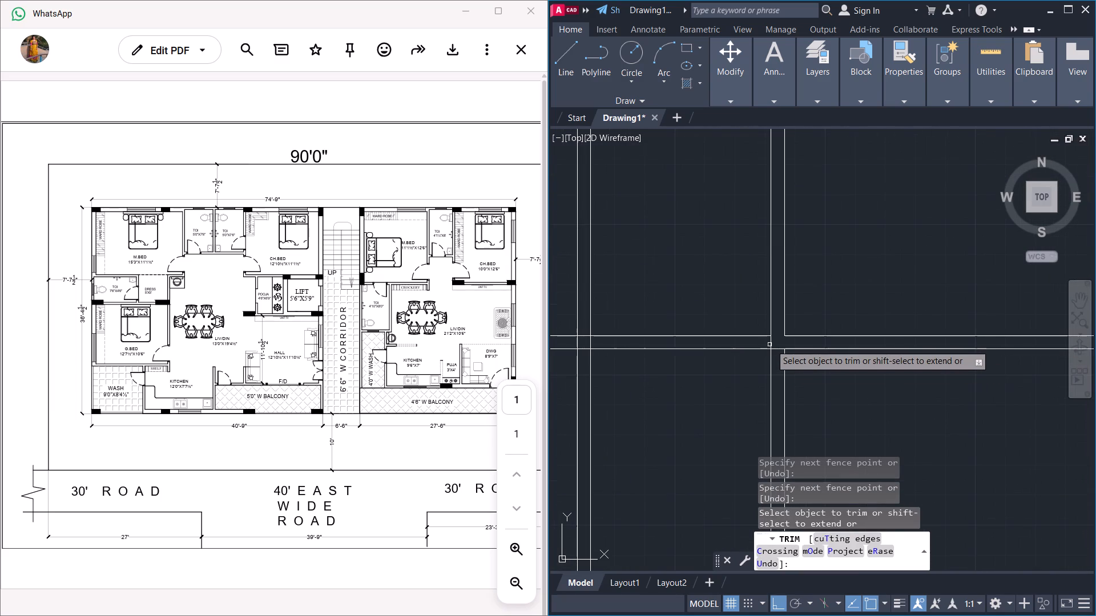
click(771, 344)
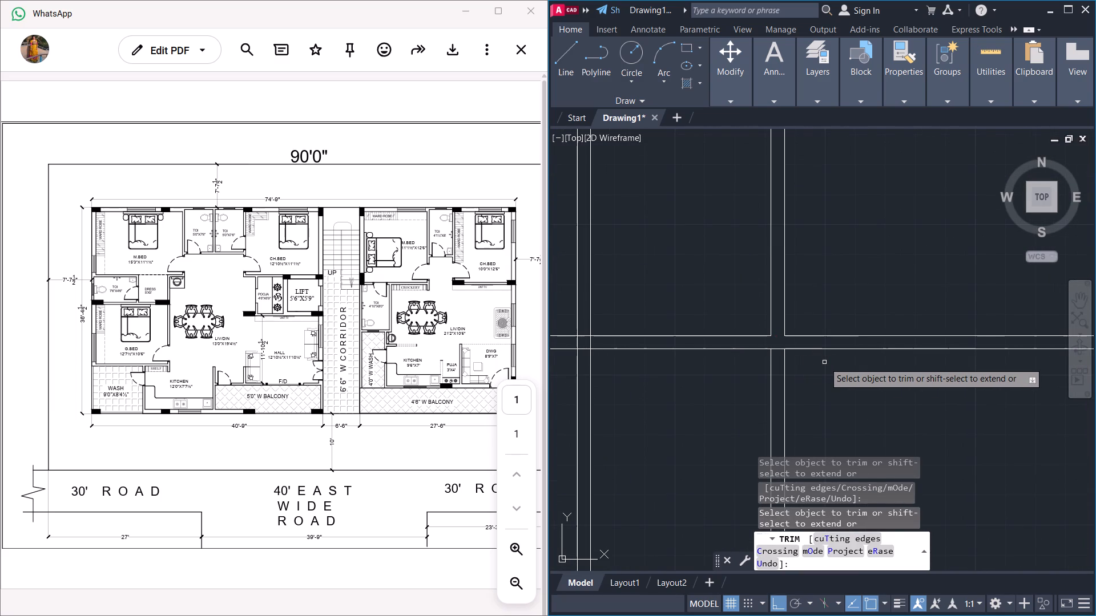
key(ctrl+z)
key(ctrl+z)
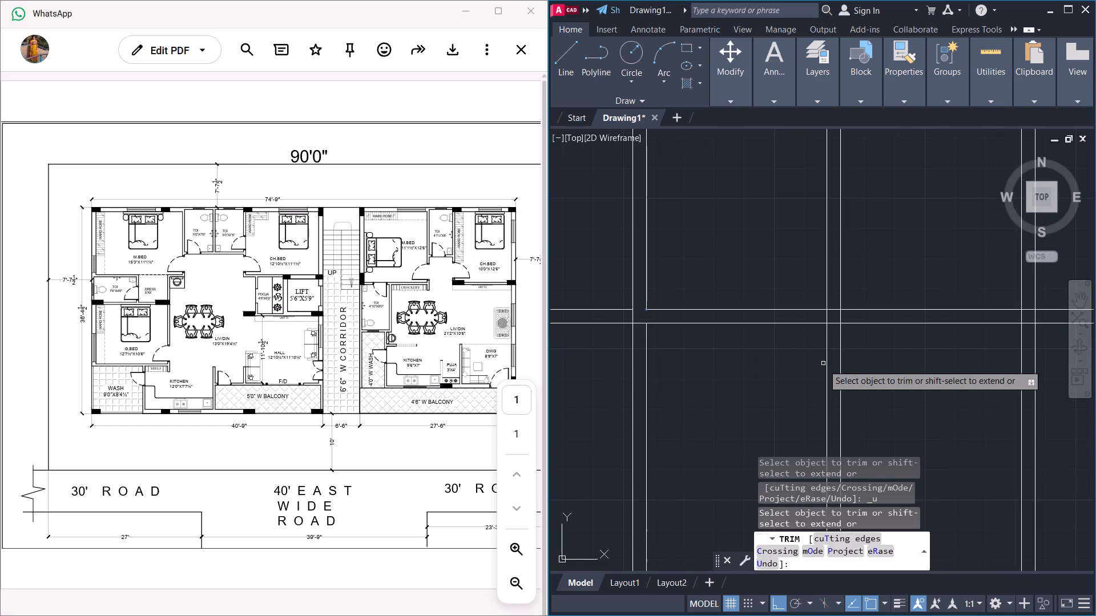
Trim the overlapping lines where the partition between the first unit's two toilets crosses the horizontal partition.
drag(835, 304, 832, 314)
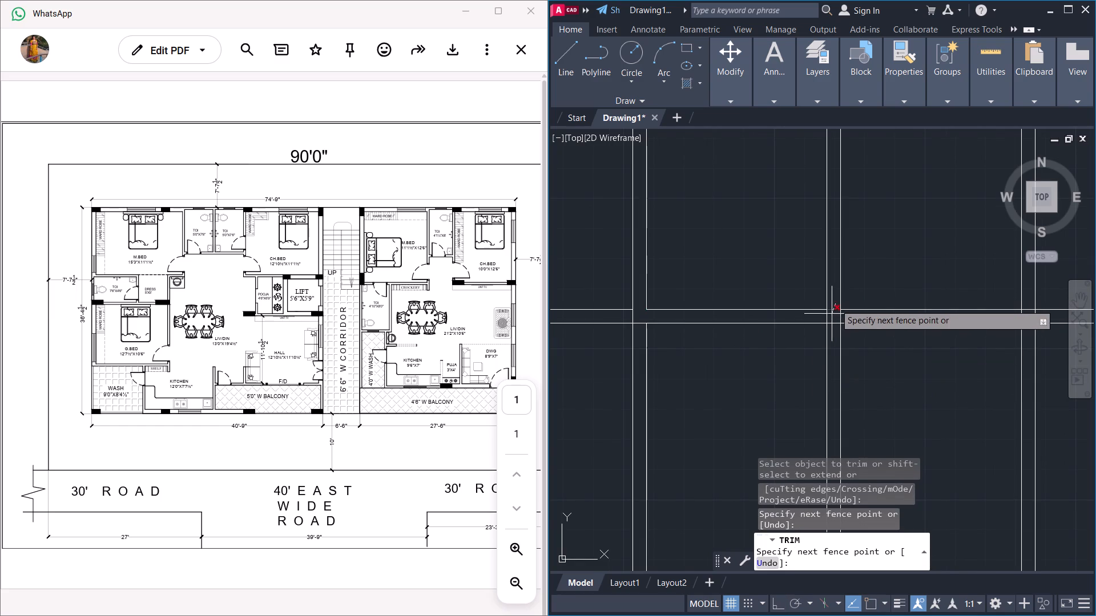
drag(832, 314, 816, 317)
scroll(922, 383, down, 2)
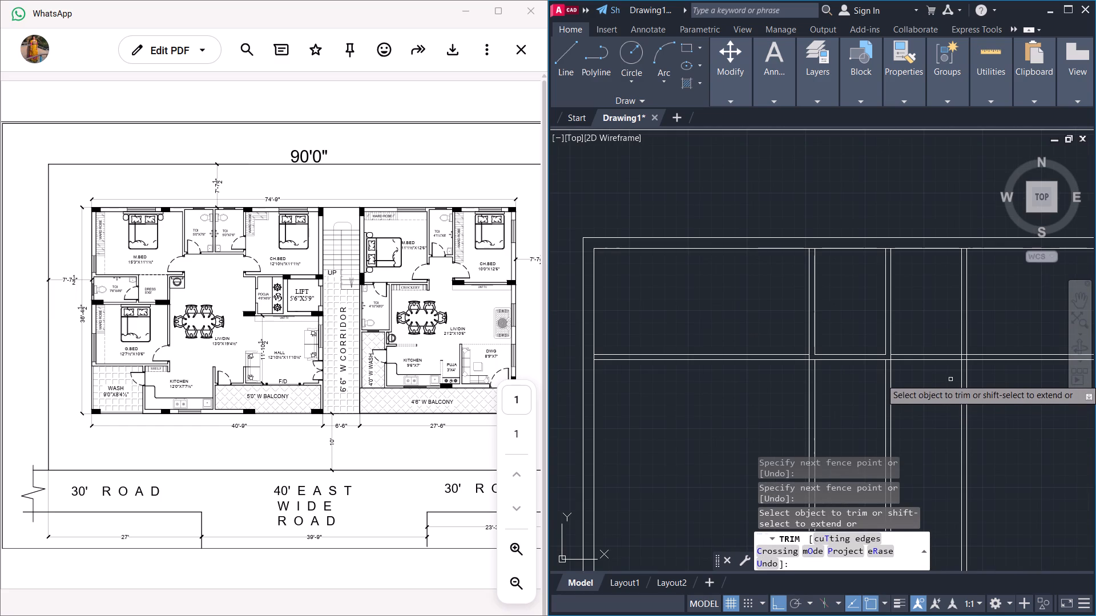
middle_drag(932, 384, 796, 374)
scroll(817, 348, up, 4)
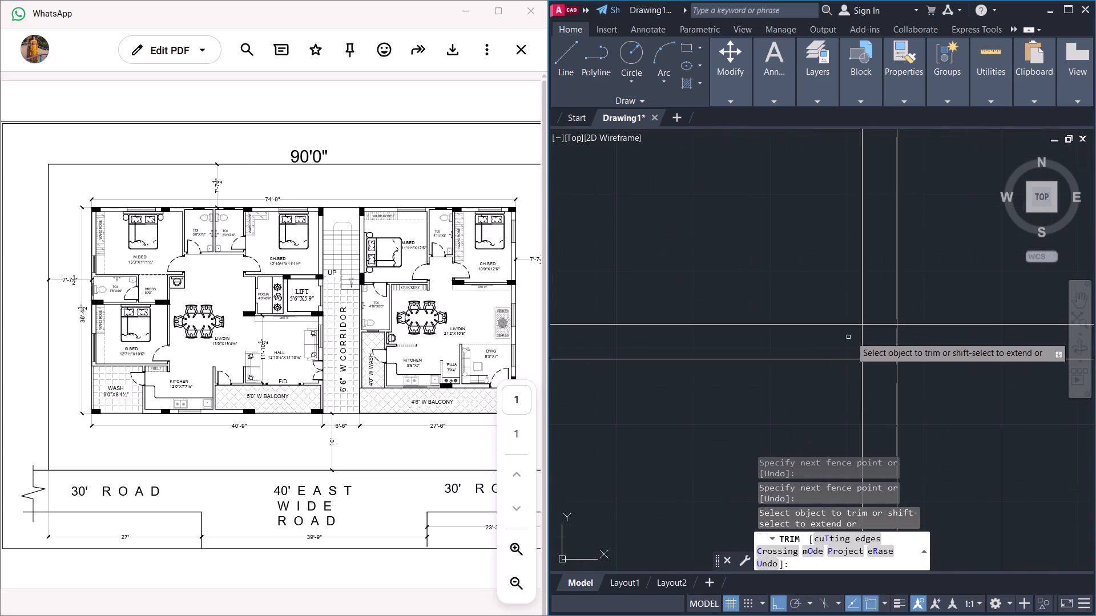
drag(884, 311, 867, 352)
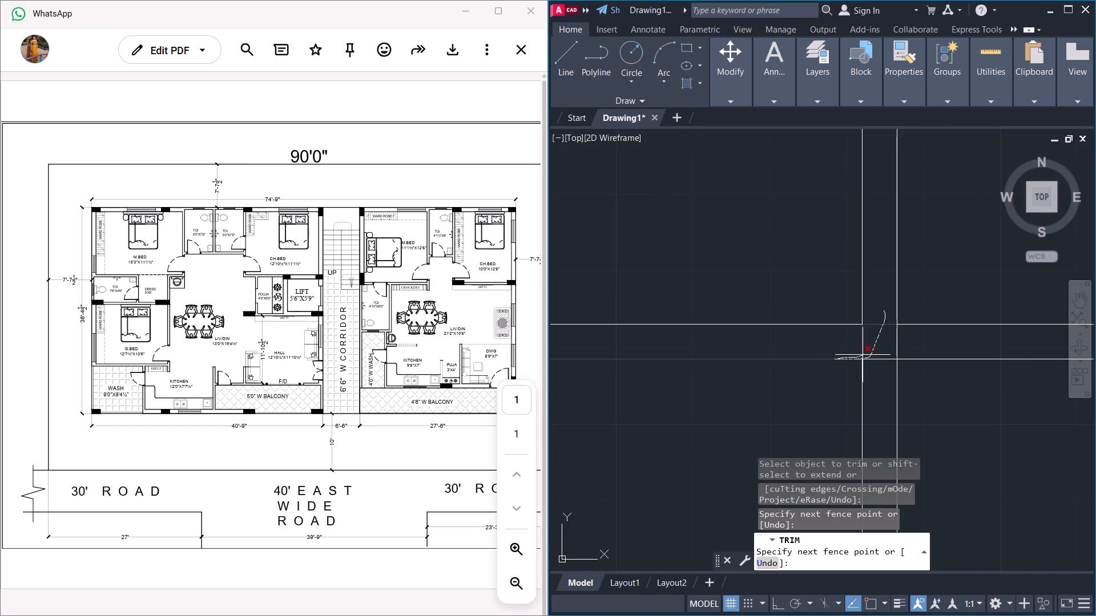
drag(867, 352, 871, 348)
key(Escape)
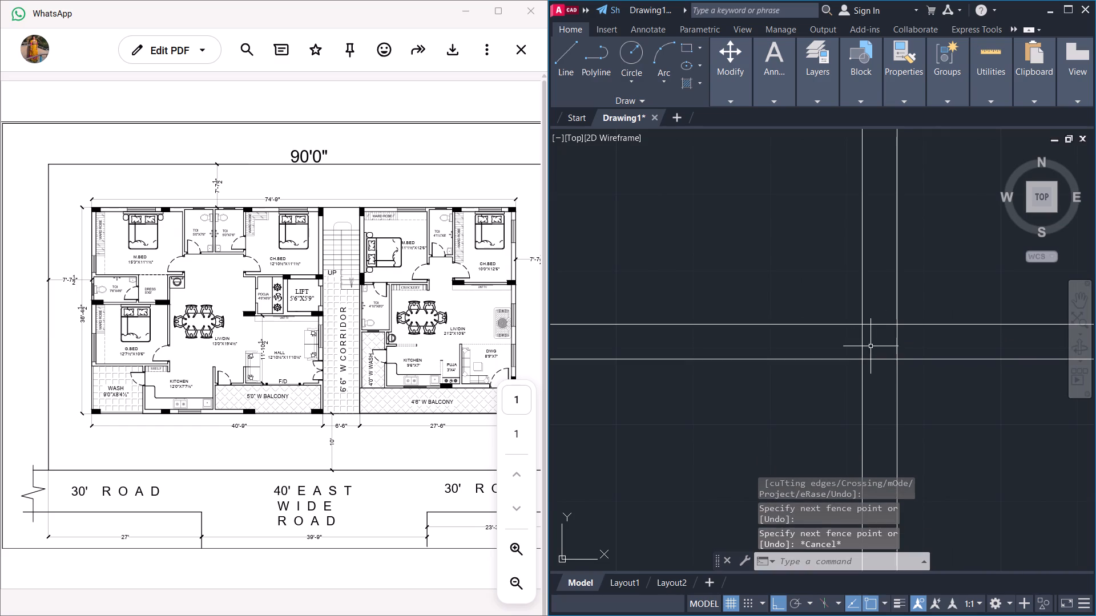
Trim the overlapping lines where the first unit's right toilet partition crosses the horizontal partition, on the toilet side.
key(space)
drag(880, 316, 858, 354)
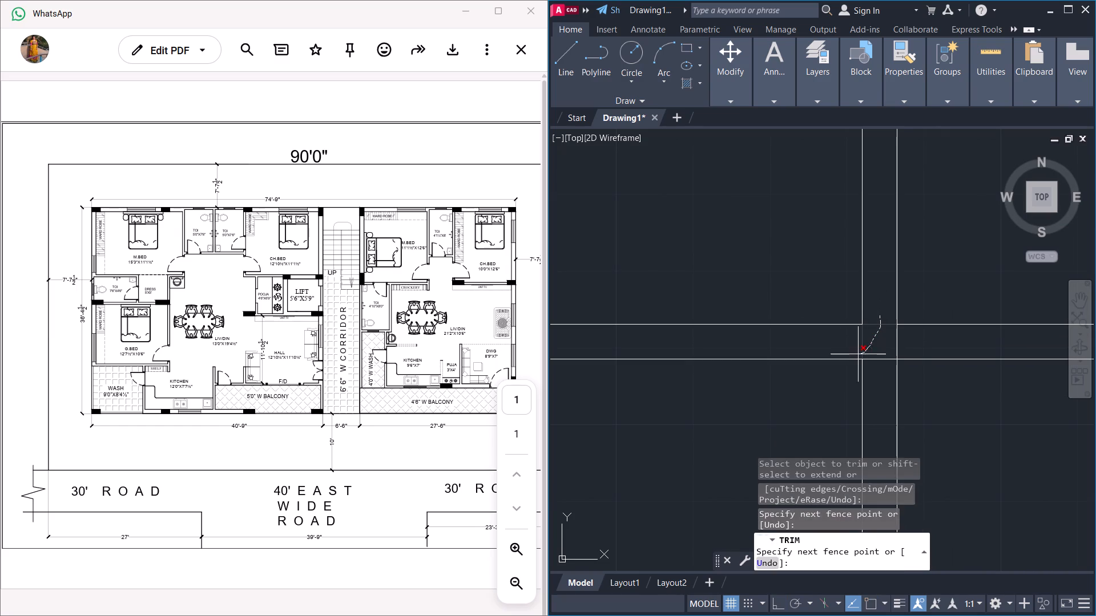
drag(858, 354, 858, 346)
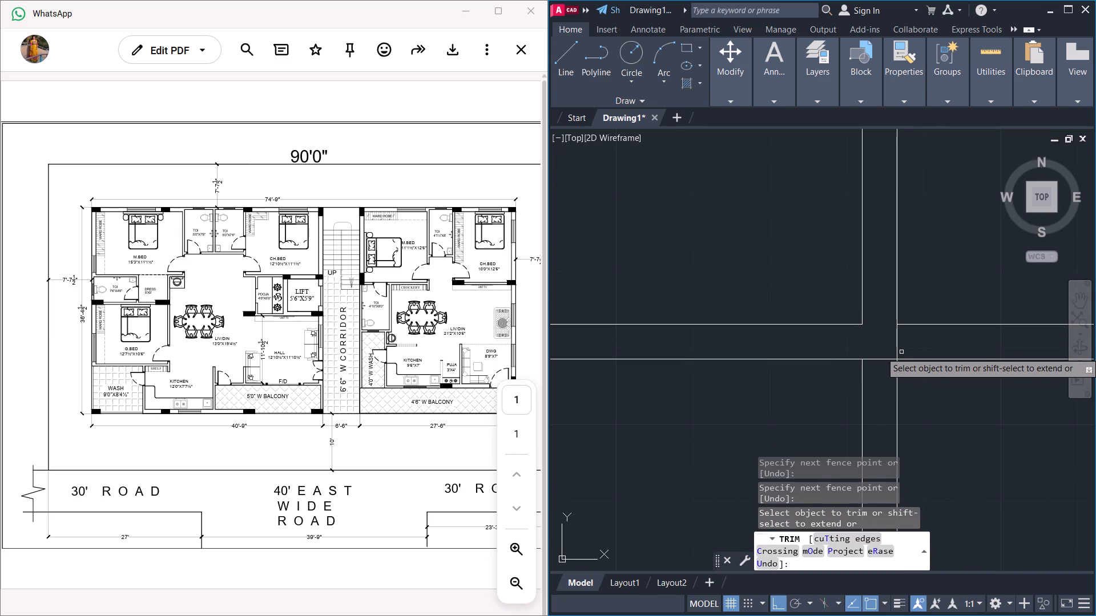
Trim the overlapping lines where the second unit's left toilet partition crosses the horizontal partition, on the toilet side.
scroll(893, 345, down, 2)
scroll(1063, 459, down, 1)
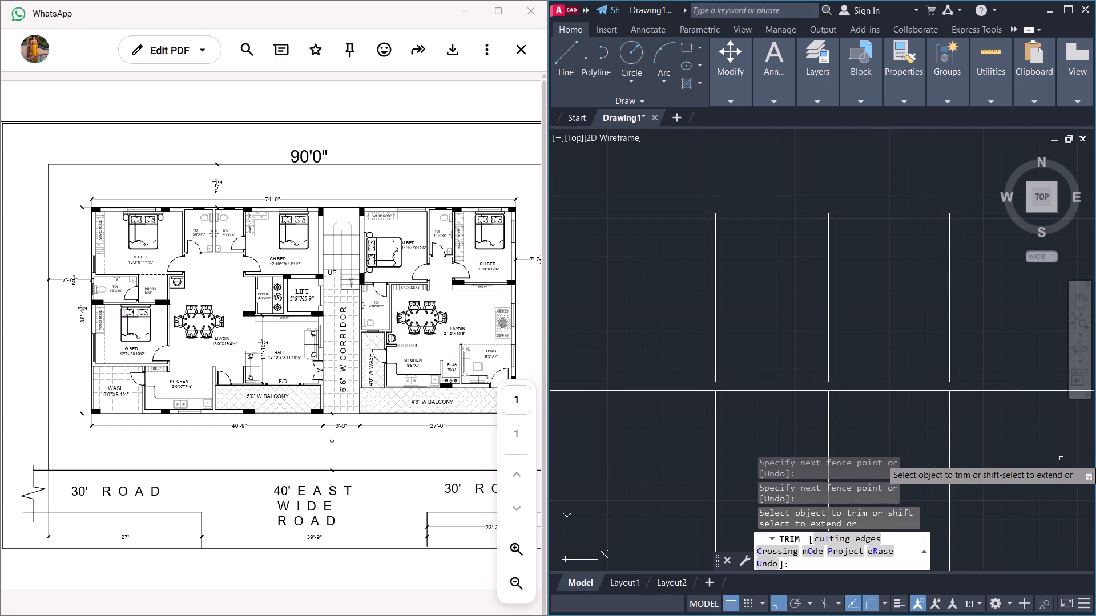
middle_drag(1002, 454, 910, 443)
scroll(949, 411, down, 1)
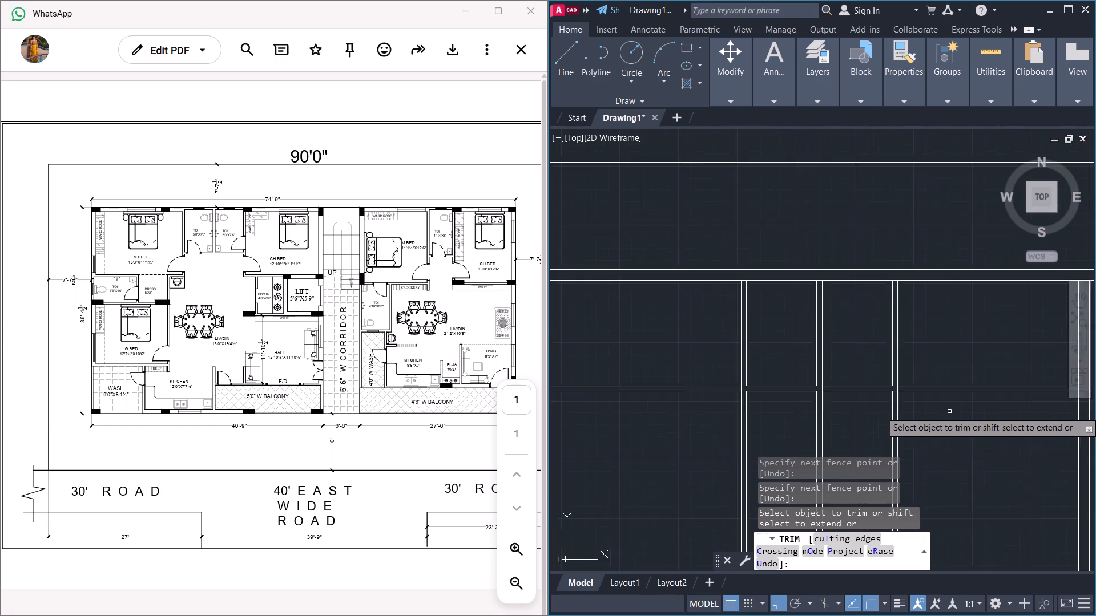
scroll(949, 411, down, 1)
middle_drag(974, 431, 858, 435)
middle_drag(992, 448, 880, 440)
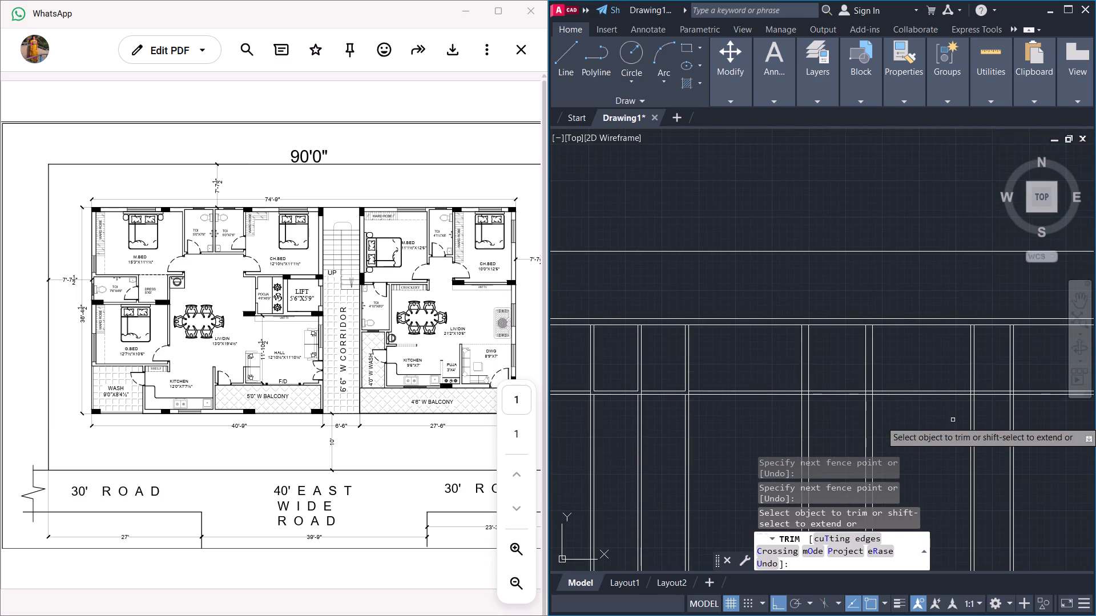
middle_drag(953, 429, 884, 439)
scroll(919, 411, up, 4)
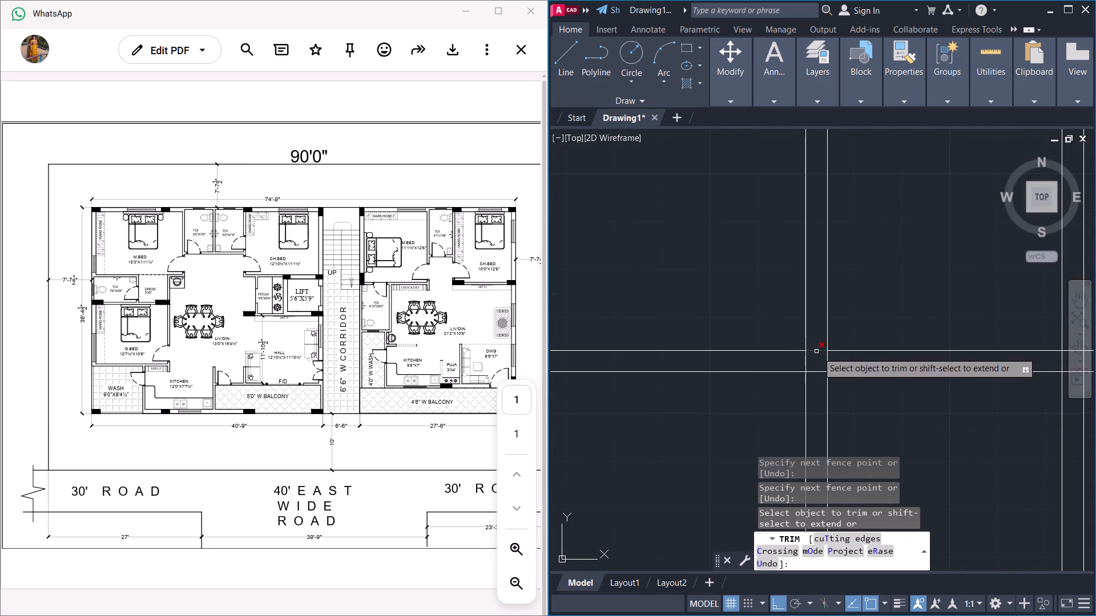
drag(817, 347, 845, 362)
Trim the overlapping lines where the second unit's right toilet partition crosses the horizontal partition, and end the Trim command.
scroll(850, 367, down, 2)
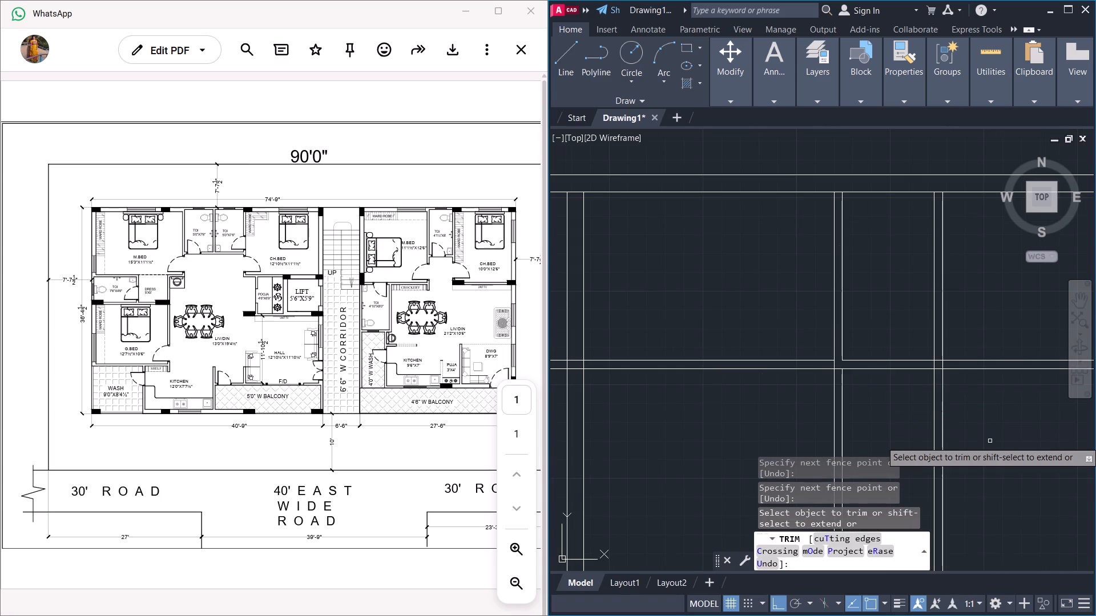
middle_drag(887, 410, 844, 425)
scroll(880, 371, up, 3)
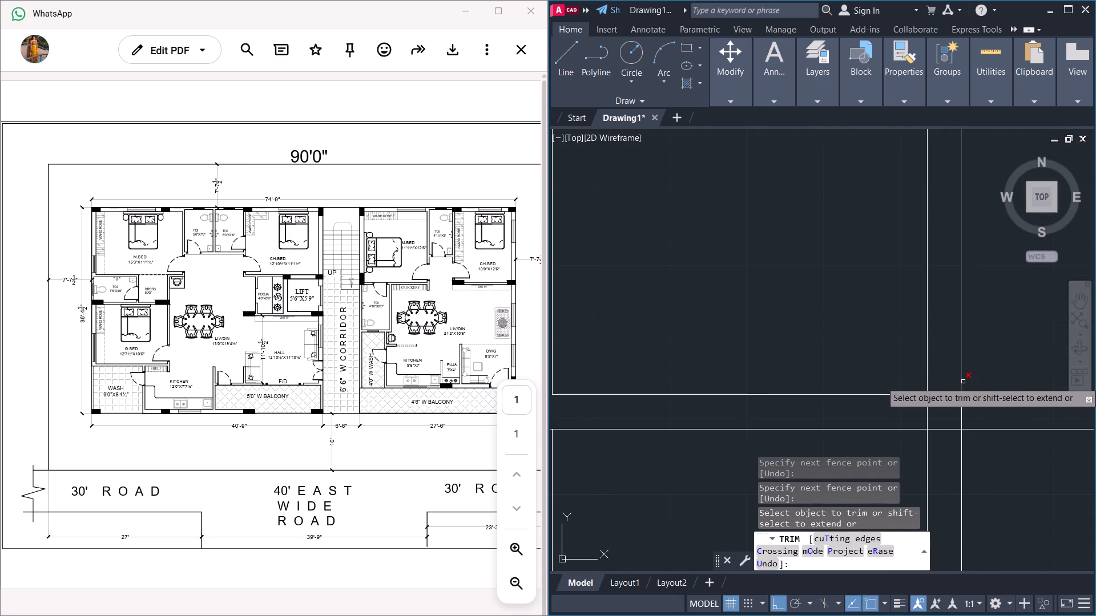
drag(957, 385, 956, 390)
drag(956, 391, 947, 404)
drag(946, 384, 896, 408)
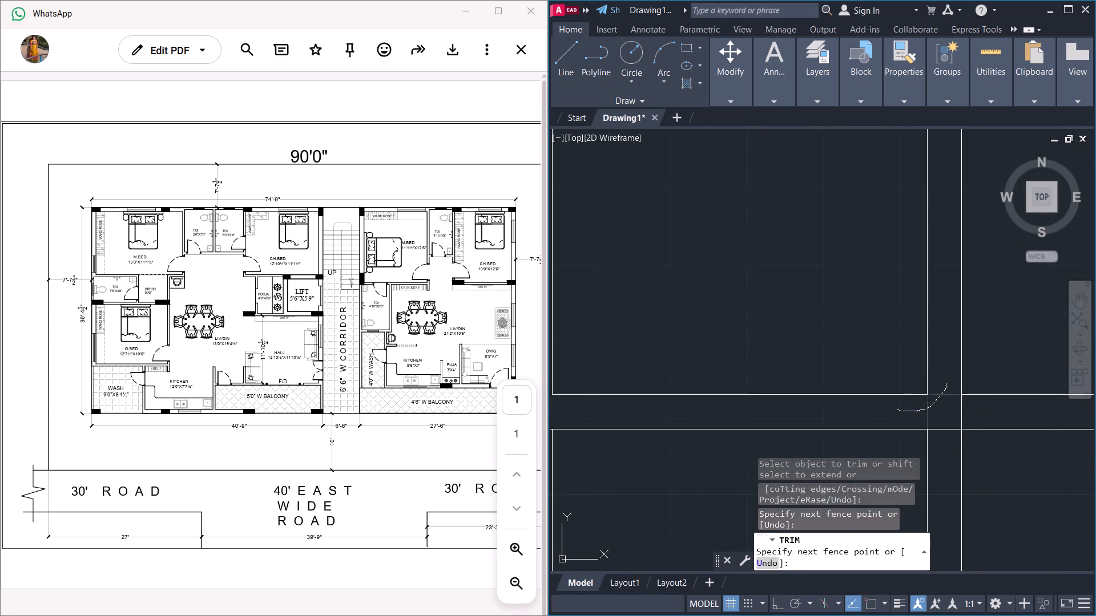
key(Escape)
key(Escape)
scroll(897, 403, down, 2)
drag(1003, 447, 1002, 438)
click(930, 303)
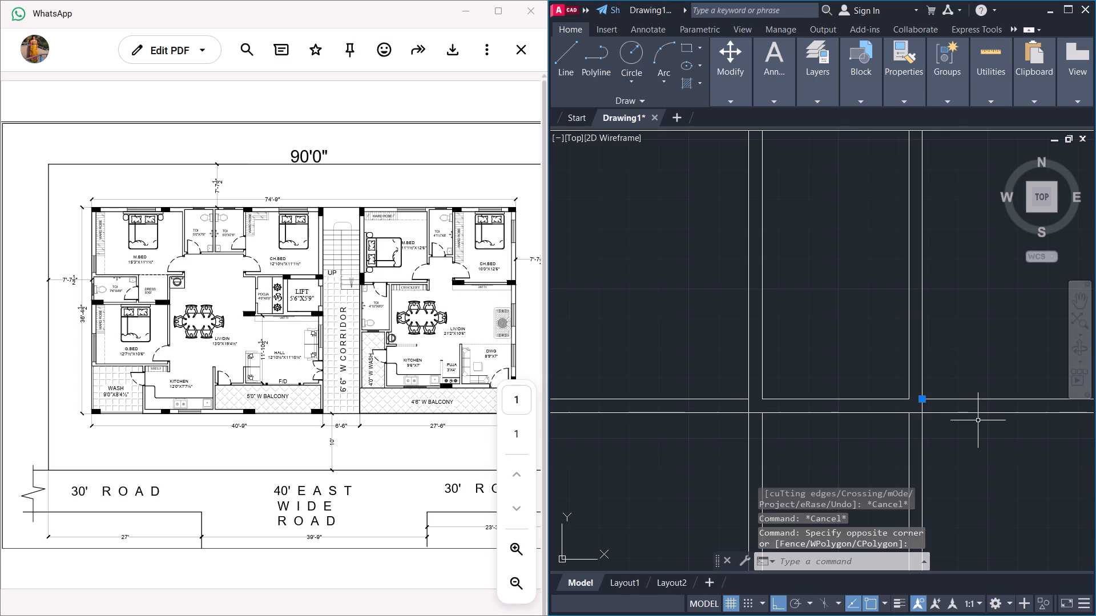
key(Escape)
key(Escape)
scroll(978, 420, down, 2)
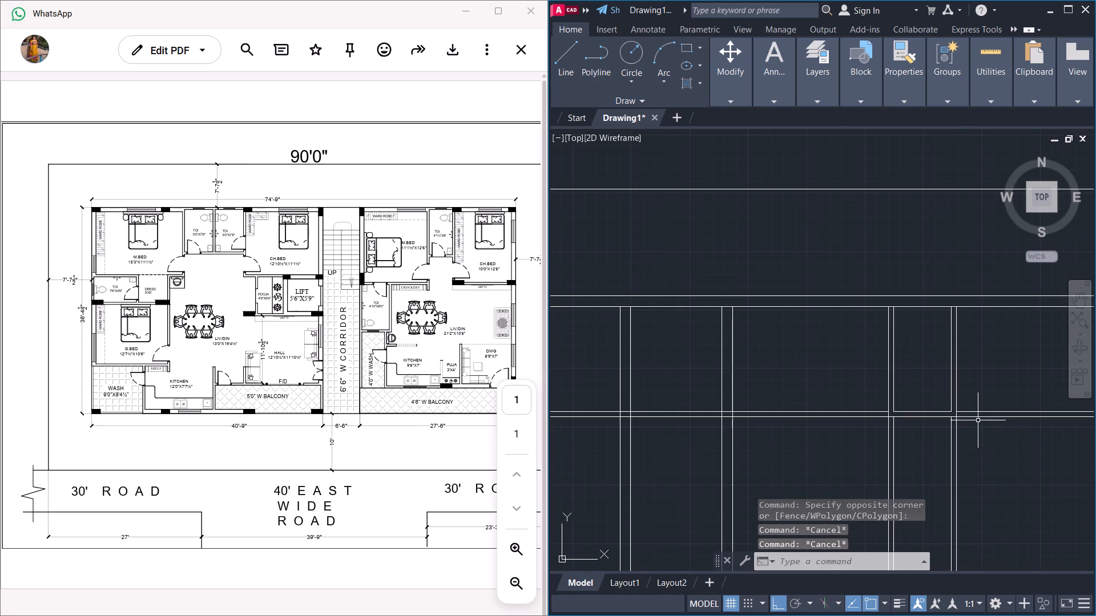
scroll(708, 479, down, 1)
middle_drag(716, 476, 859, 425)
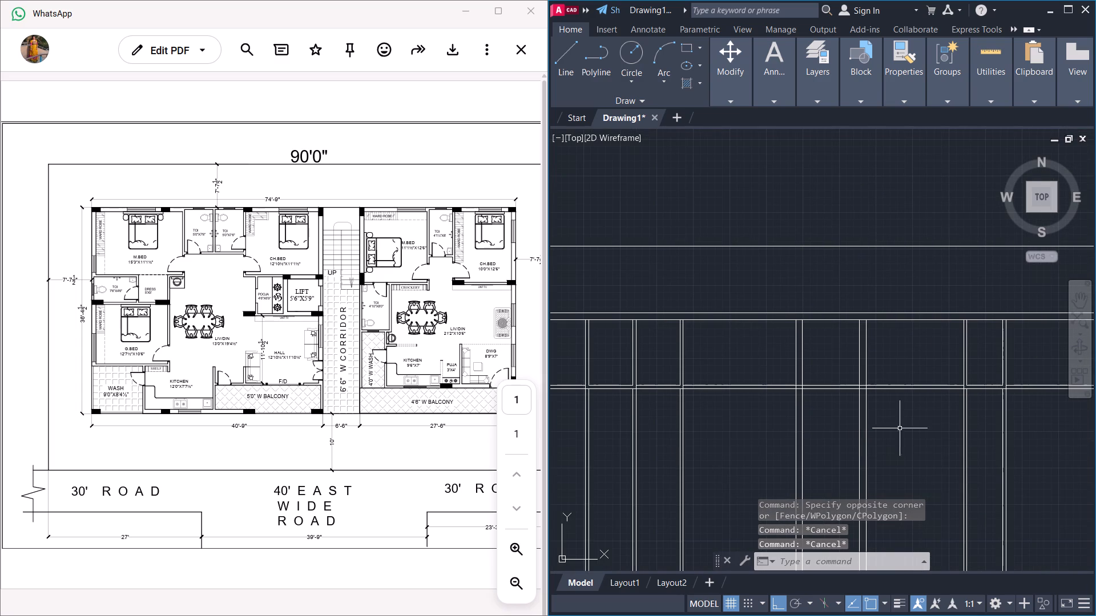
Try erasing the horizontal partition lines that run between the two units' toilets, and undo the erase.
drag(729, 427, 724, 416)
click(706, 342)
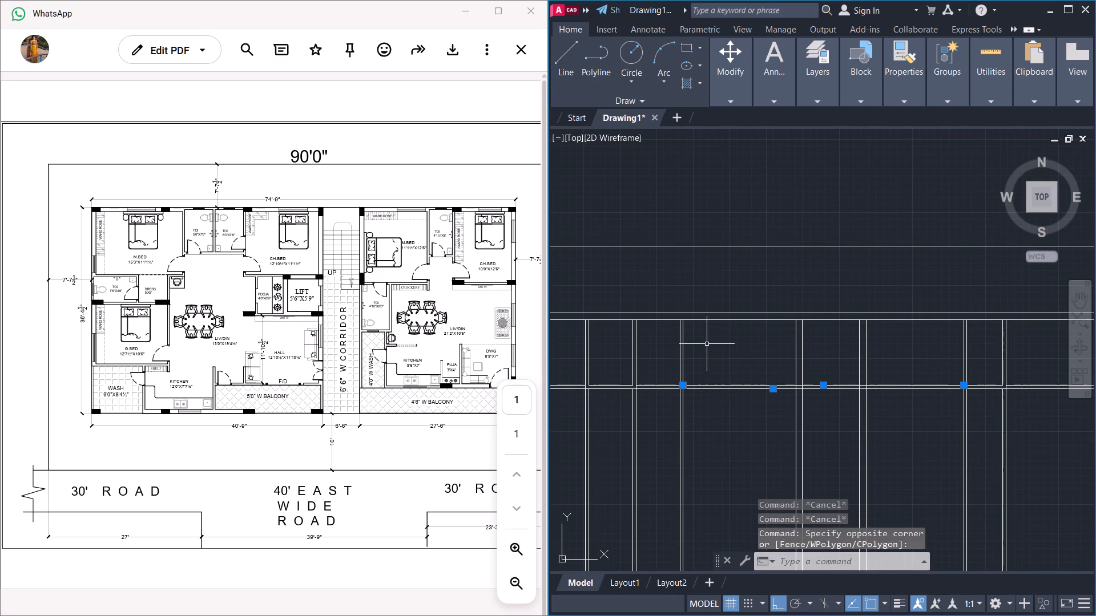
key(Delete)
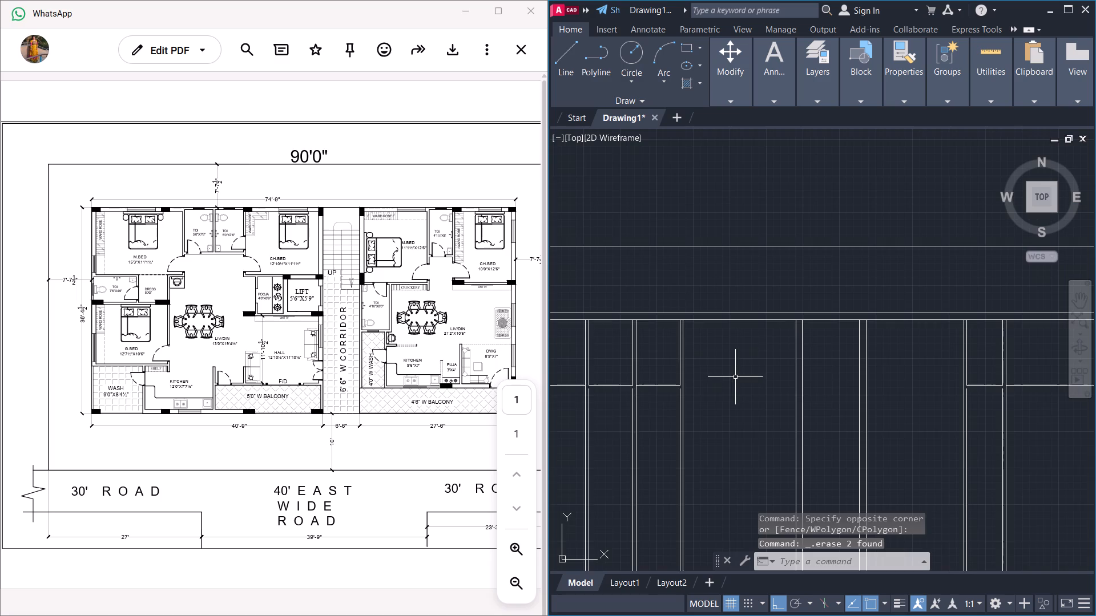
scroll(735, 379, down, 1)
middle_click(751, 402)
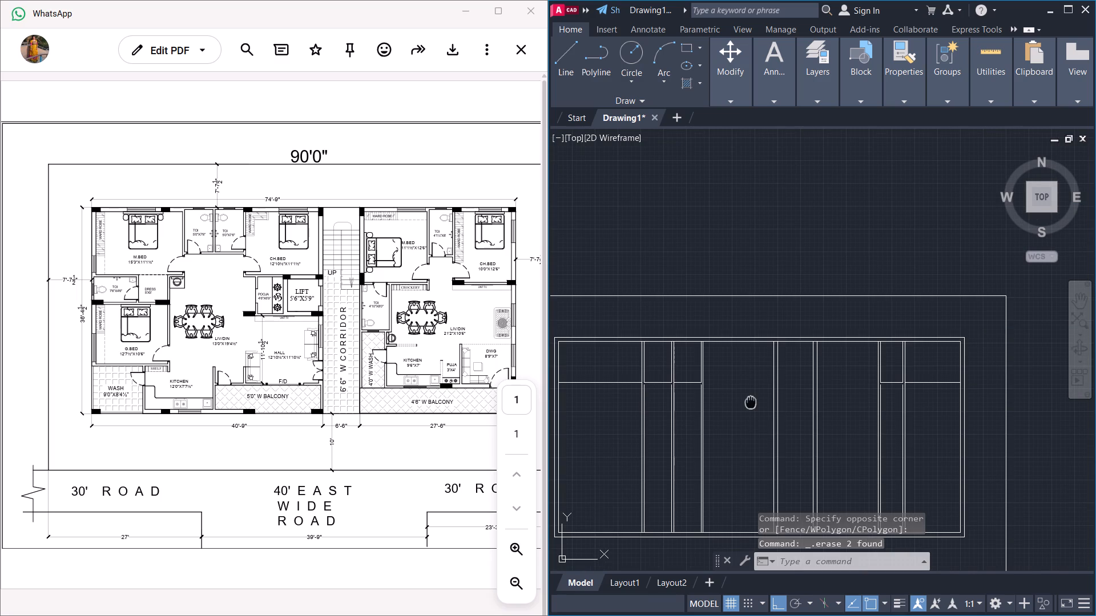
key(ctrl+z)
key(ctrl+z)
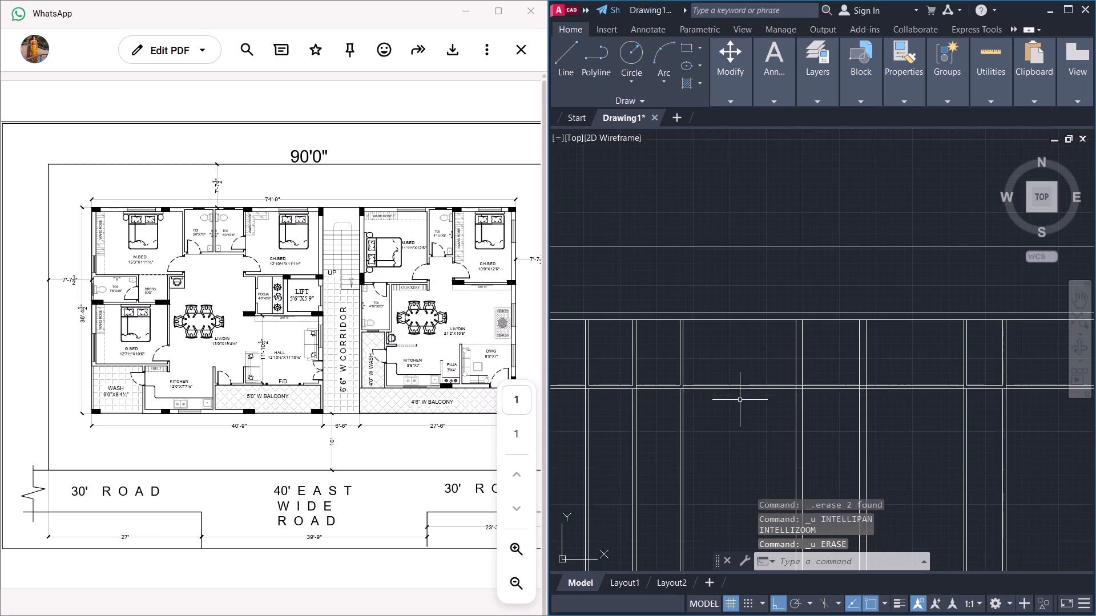
Trim the first unit's horizontal toilet partition lines out of the bedrooms on both sides of its two toilets.
middle_drag(708, 419, 761, 407)
scroll(743, 395, up, 2)
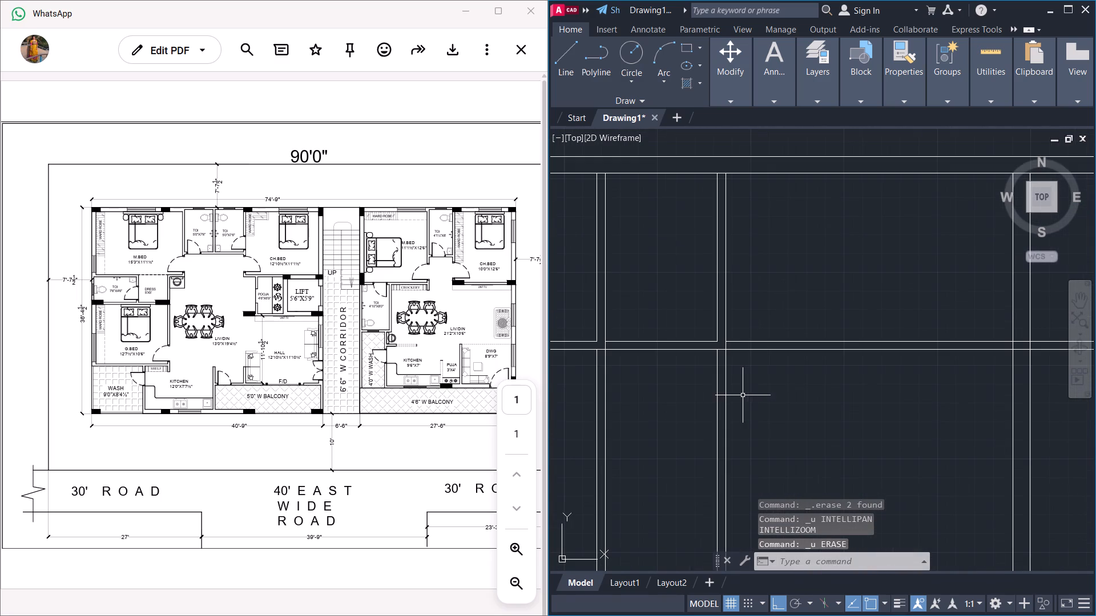
key(t)
key(r)
key(Return)
drag(819, 392, 777, 278)
scroll(813, 345, down, 2)
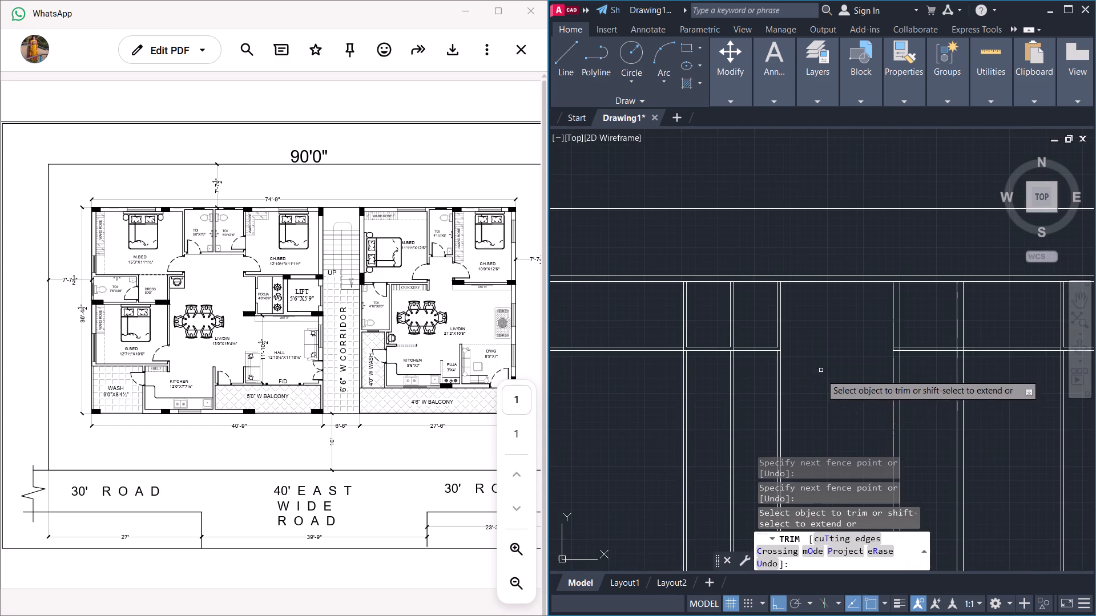
middle_drag(813, 403, 865, 379)
drag(682, 391, 670, 301)
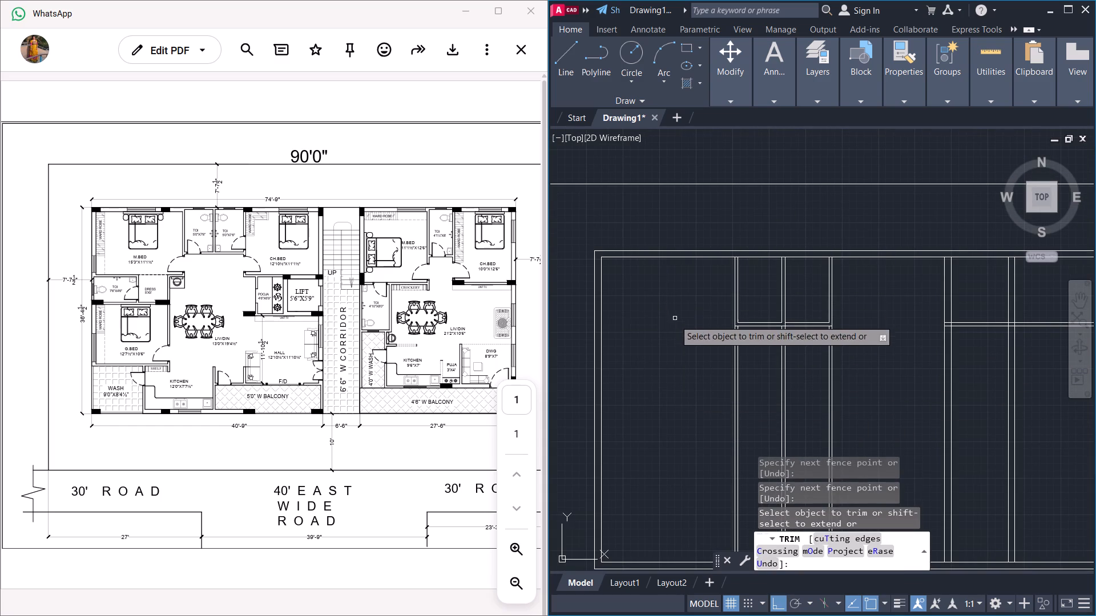
Trim the horizontal partition lines on both sides of the second unit's toilet, and end the Trim command.
scroll(676, 326, down, 2)
scroll(803, 352, up, 2)
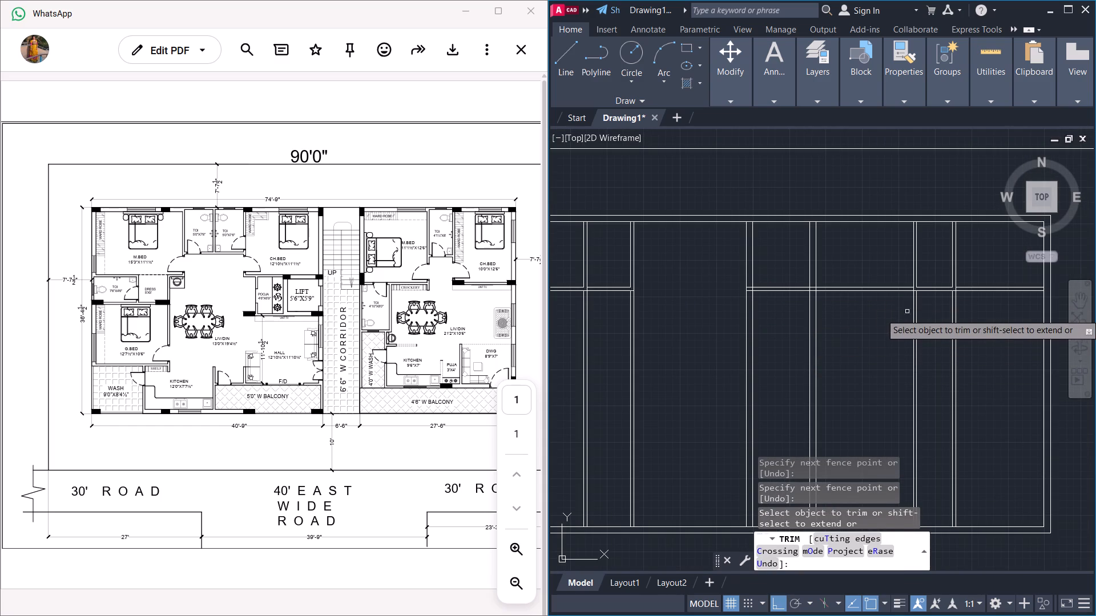
drag(908, 317, 865, 270)
drag(1012, 316, 976, 275)
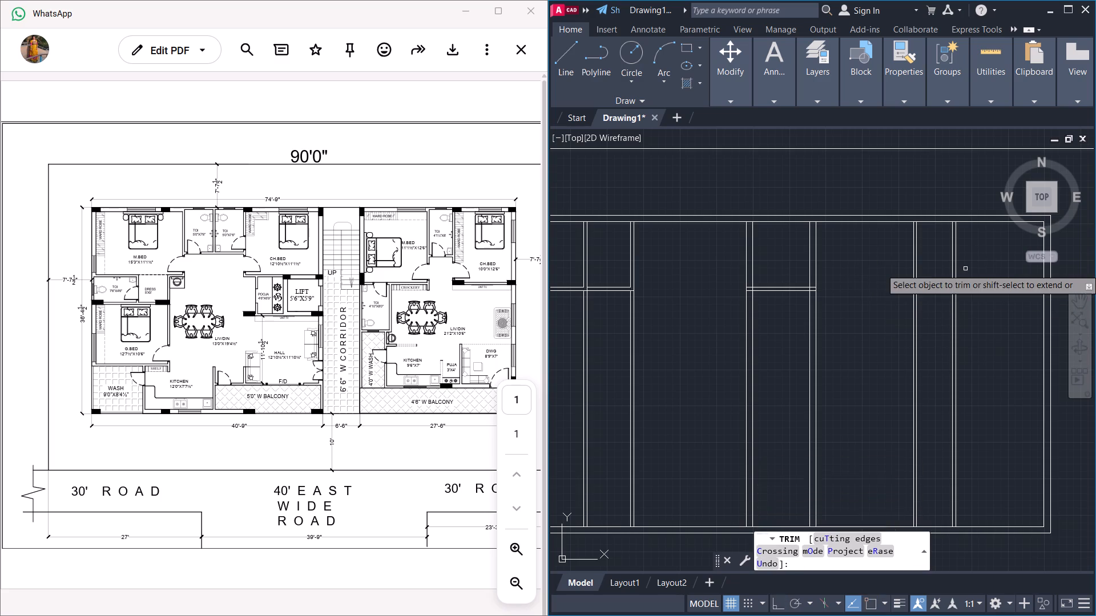
key(Escape)
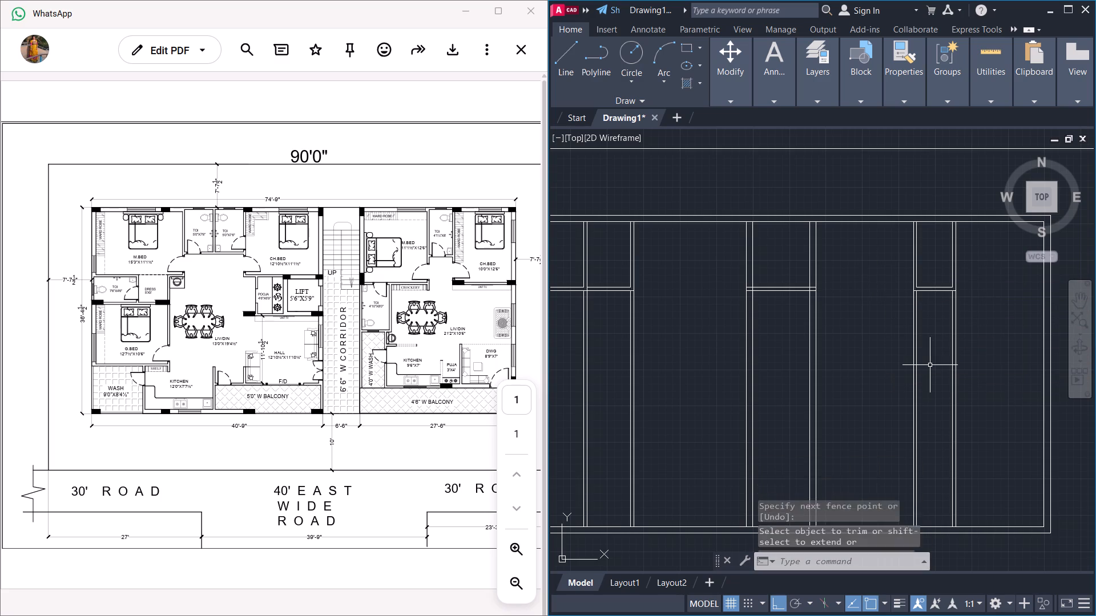
key(Escape)
Erase the leftover horizontal partition lines crossing the corridor.
drag(791, 326, 785, 314)
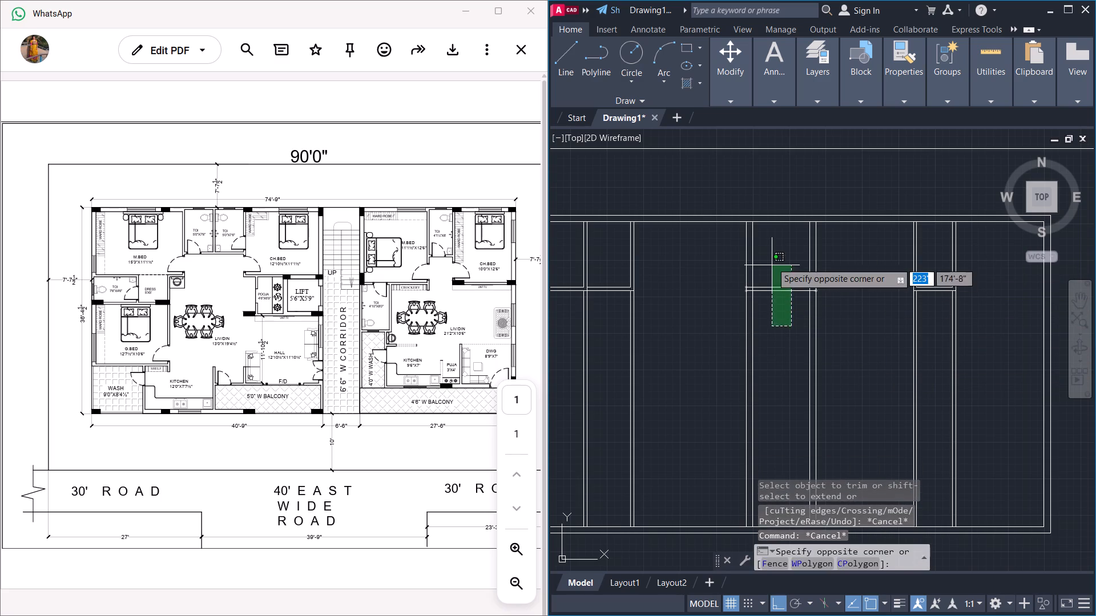
click(773, 258)
key(Delete)
Offset the inner line of the plan's top exterior wall 11'1.5" downward for the bedrooms' lower edge.
scroll(768, 276, down, 1)
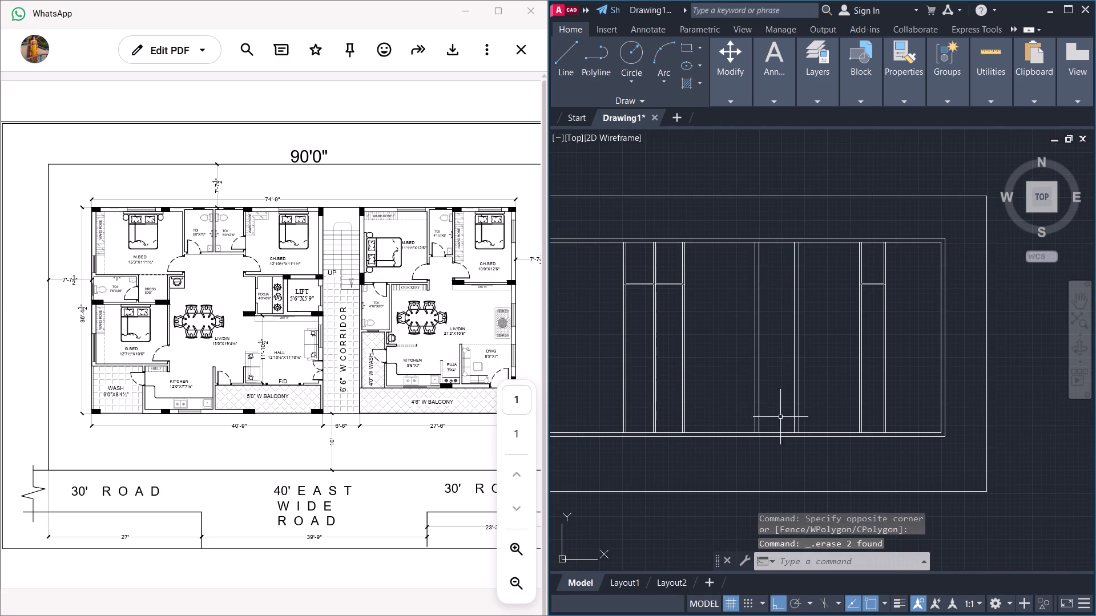
middle_drag(743, 389, 829, 418)
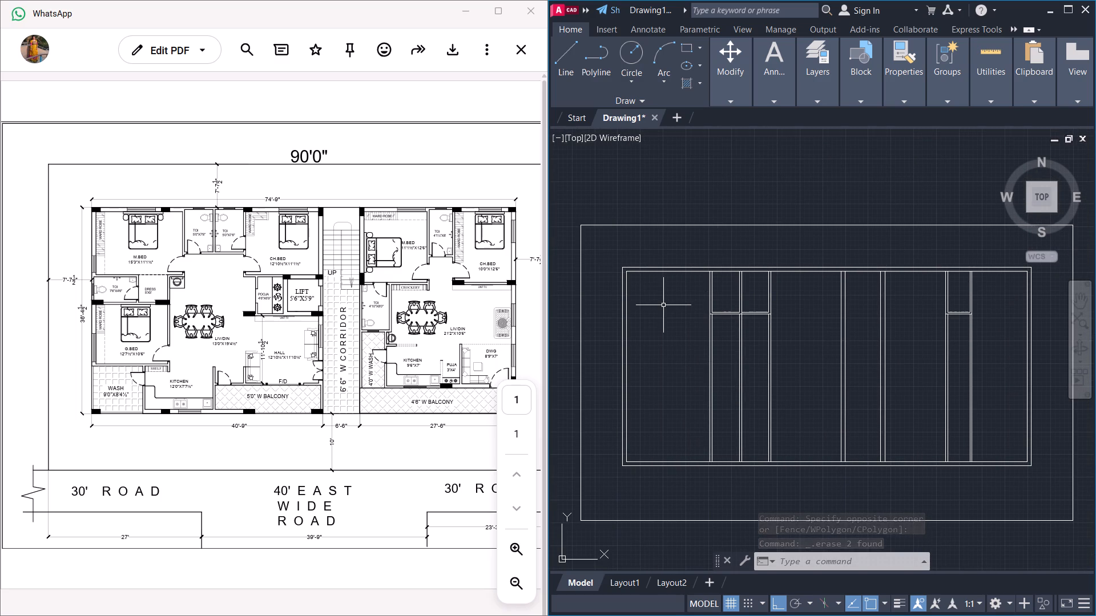
key(o)
key(Return)
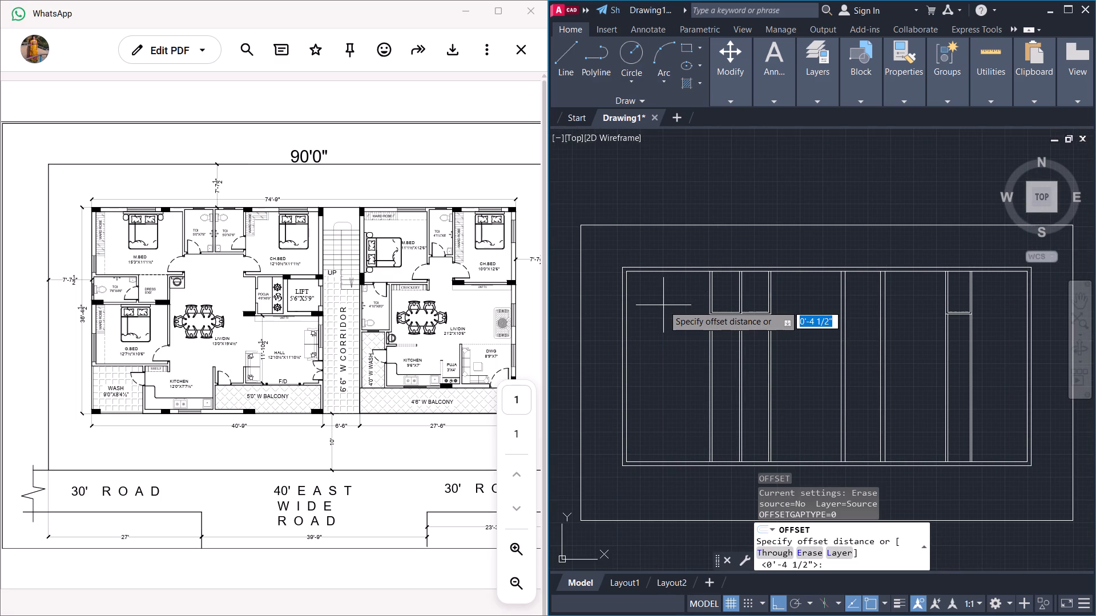
text(11;)
key(BackSpace)
key(apostrophe)
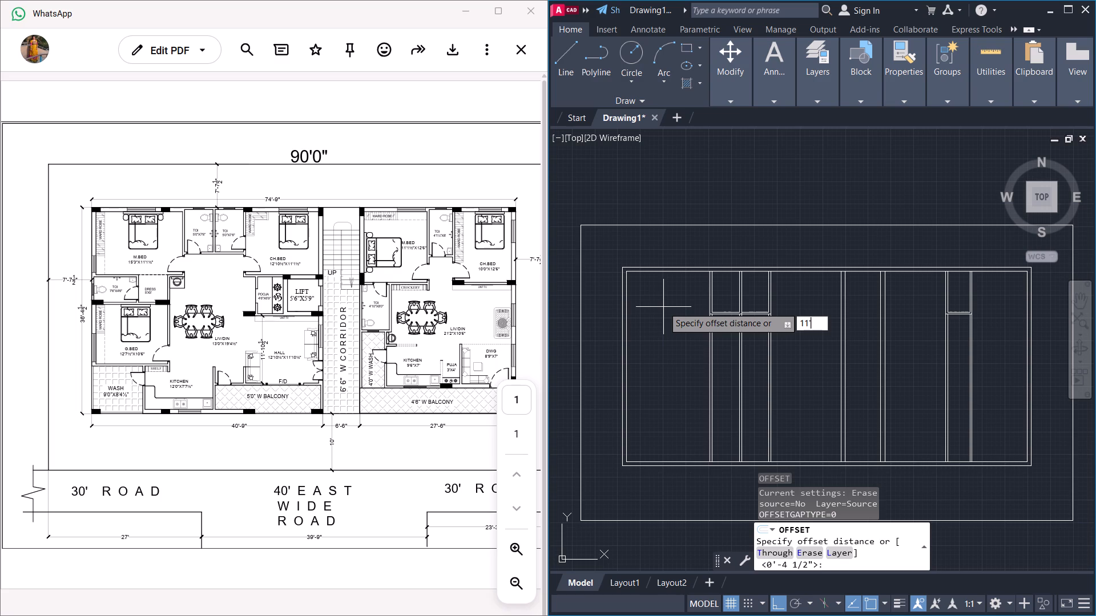
text(1.)
key(5)
key(shift+quotedbl)
key(Return)
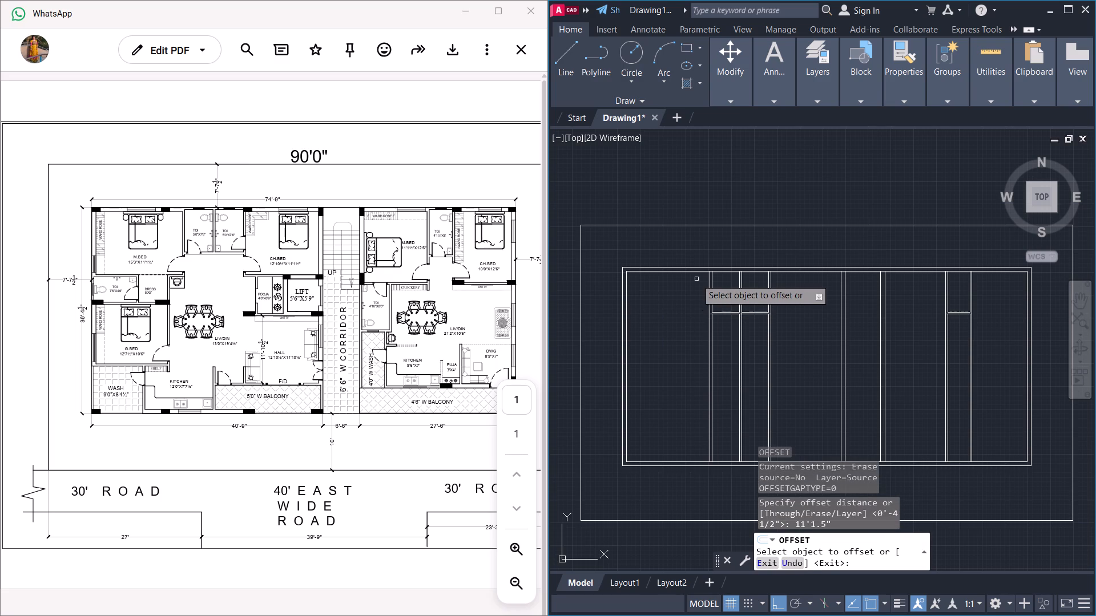
click(680, 271)
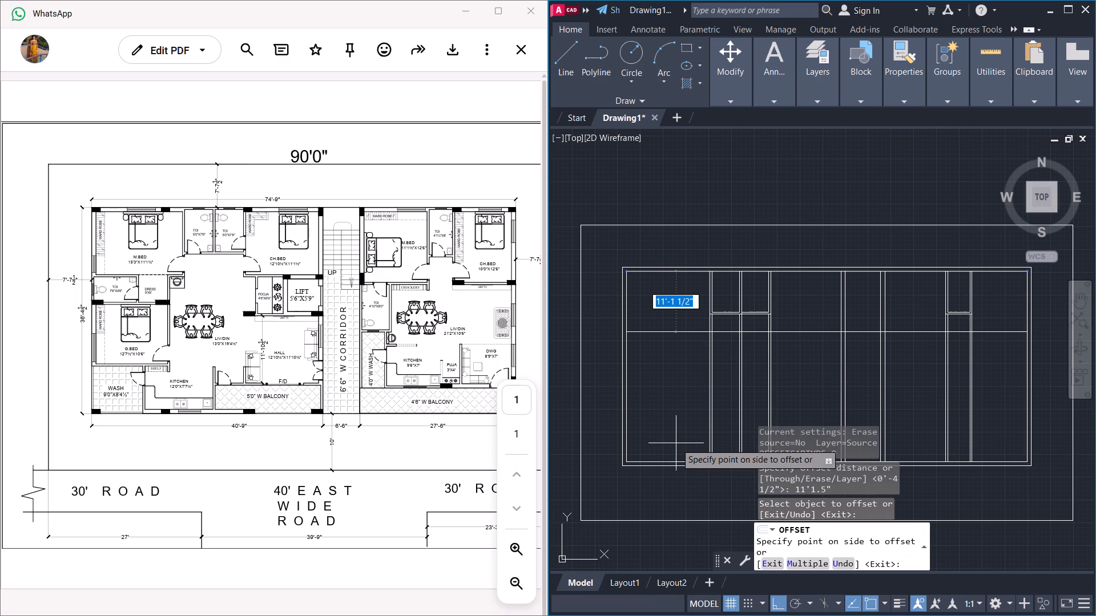
click(676, 443)
Offset the new horizontal bedroom line 4.5" downward to give the partition its thickness, and end the Offset command.
click(665, 332)
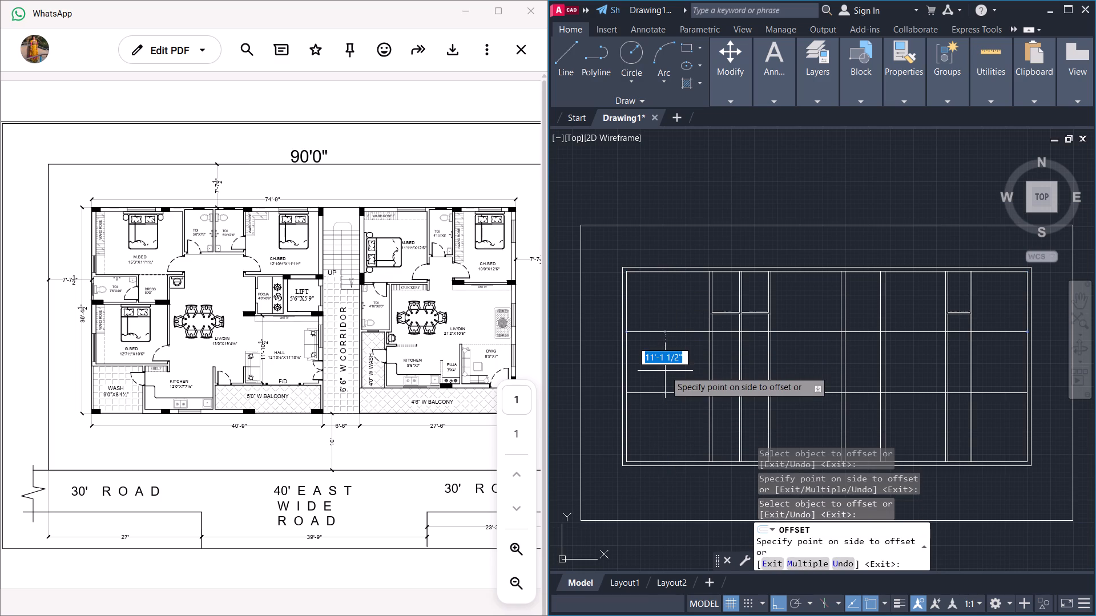
key(4)
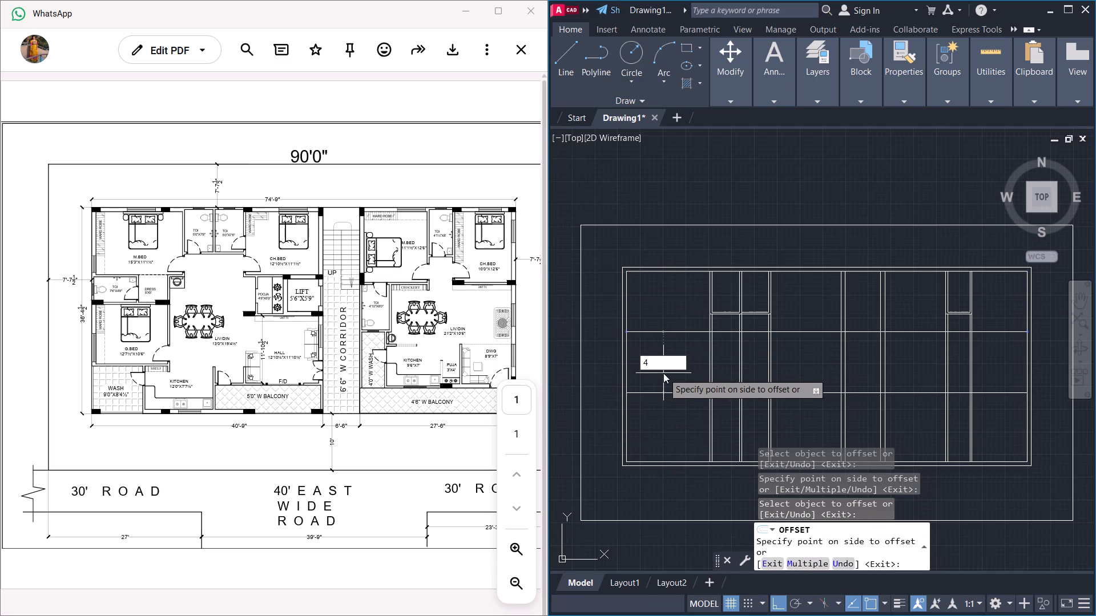
text(.5")
key(Return)
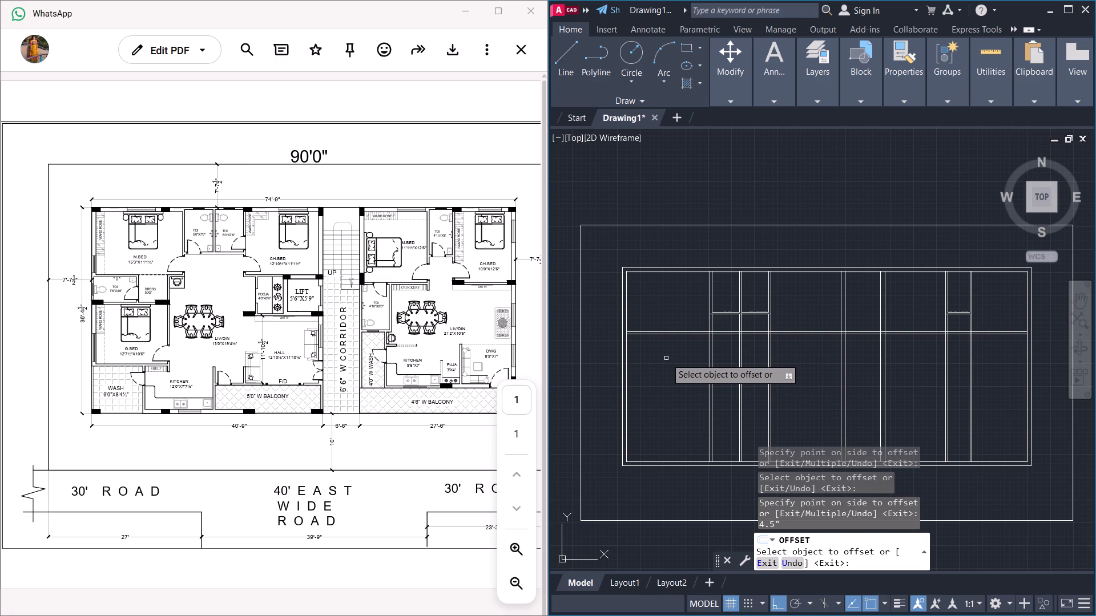
key(Escape)
key(Escape)
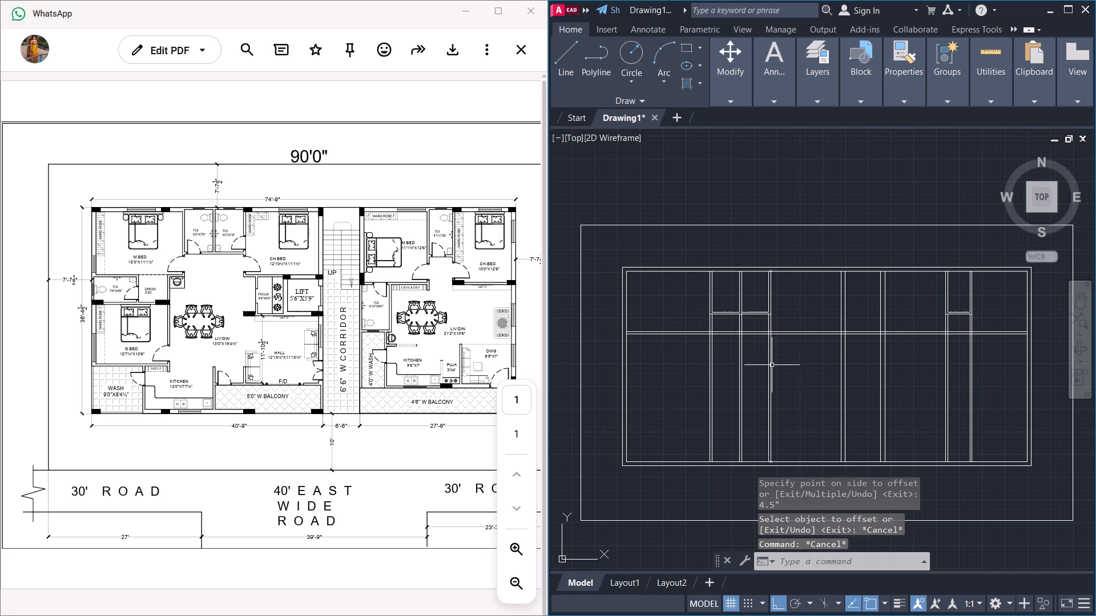
Trim the new horizontal partition lines between the first unit's vertical toilet partitions, below both toilets.
middle_drag(773, 361, 740, 372)
middle_drag(740, 372, 702, 375)
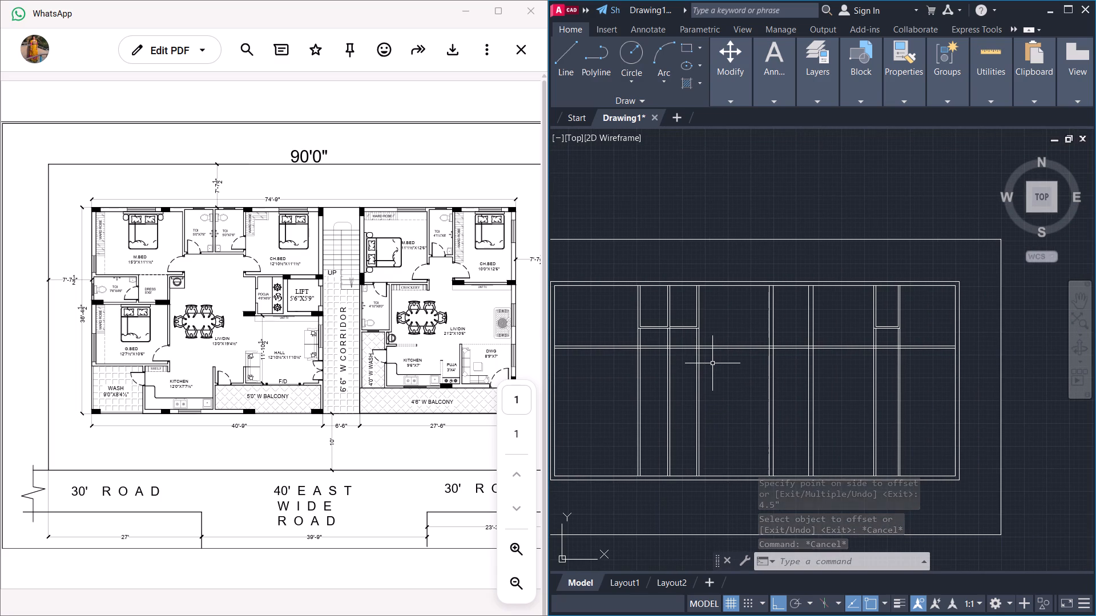
scroll(692, 360, up, 1)
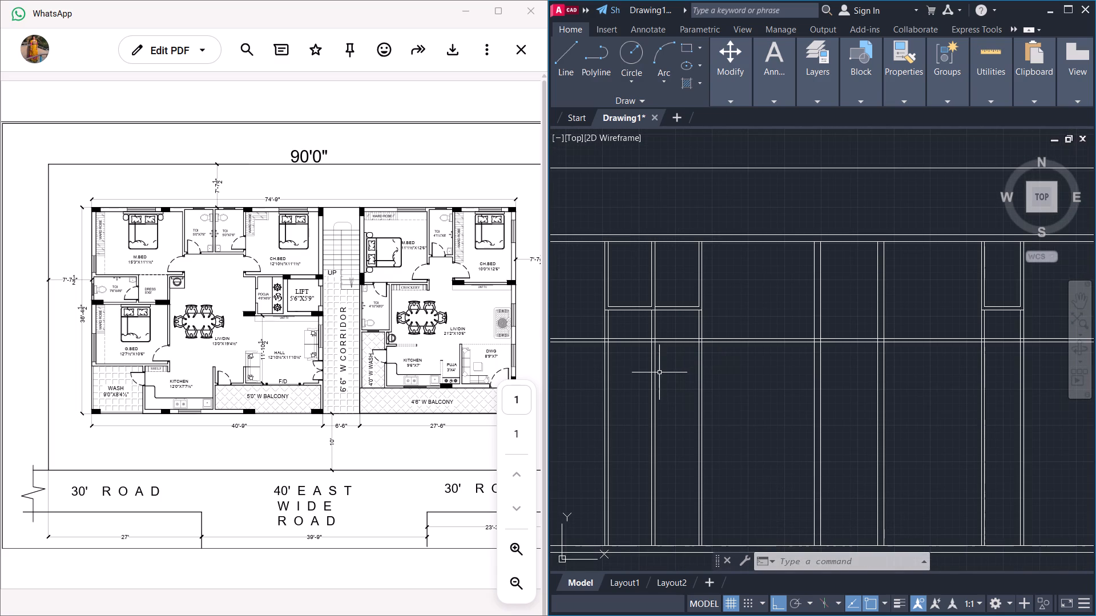
key(t)
key(r)
key(Return)
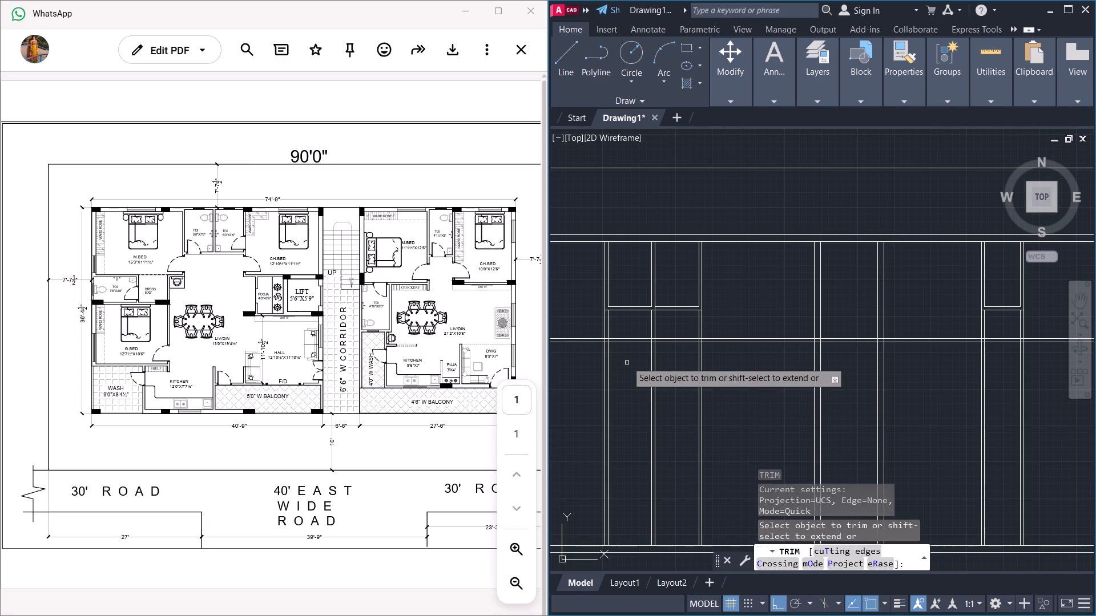
drag(626, 355, 624, 331)
drag(679, 362, 677, 338)
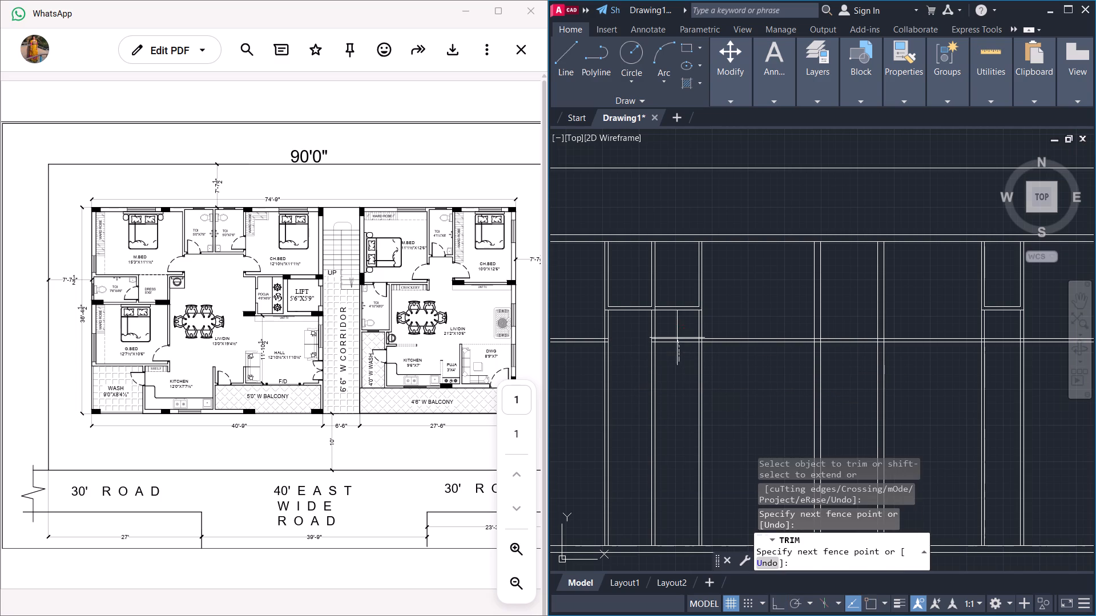
drag(677, 338, 670, 326)
Trim the leftover pieces of the new horizontal partition inside the first unit's three vertical toilet partitions, and end the Trim command.
scroll(638, 349, up, 3)
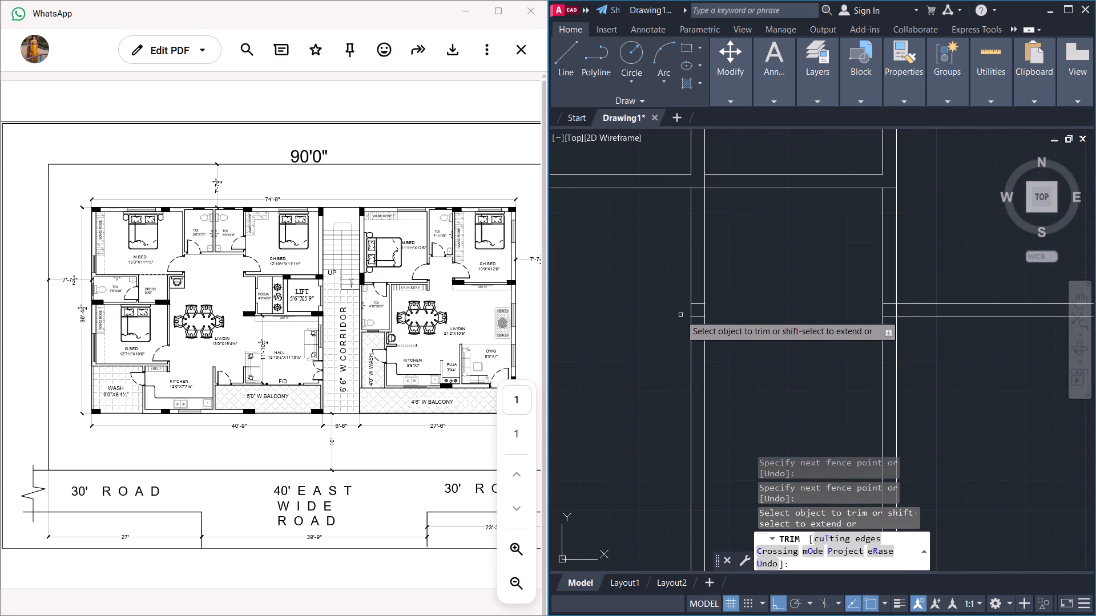
drag(700, 297, 698, 330)
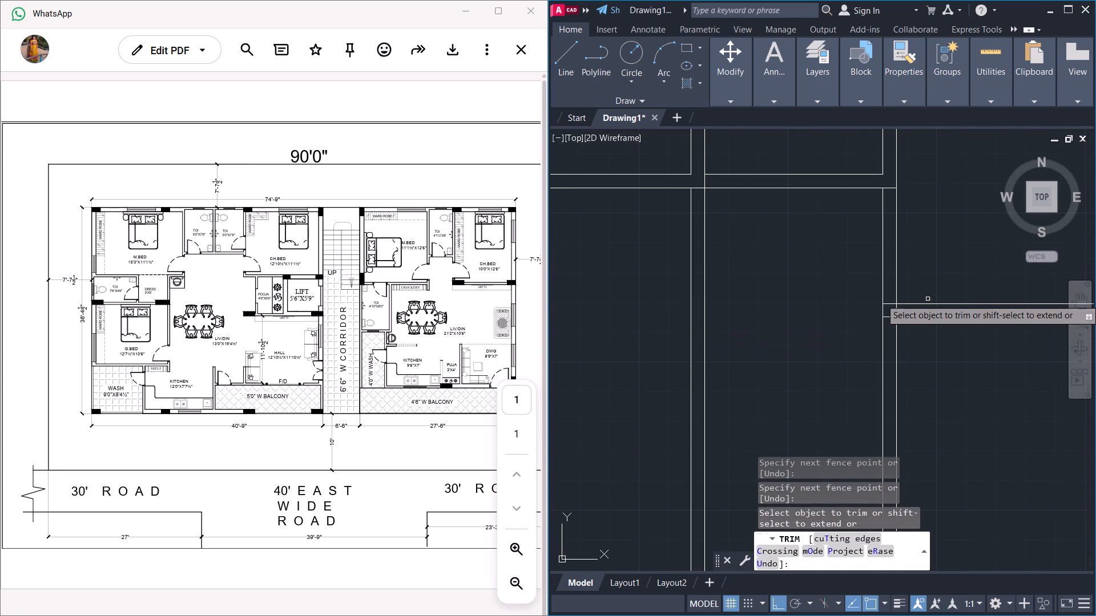
drag(888, 297, 888, 319)
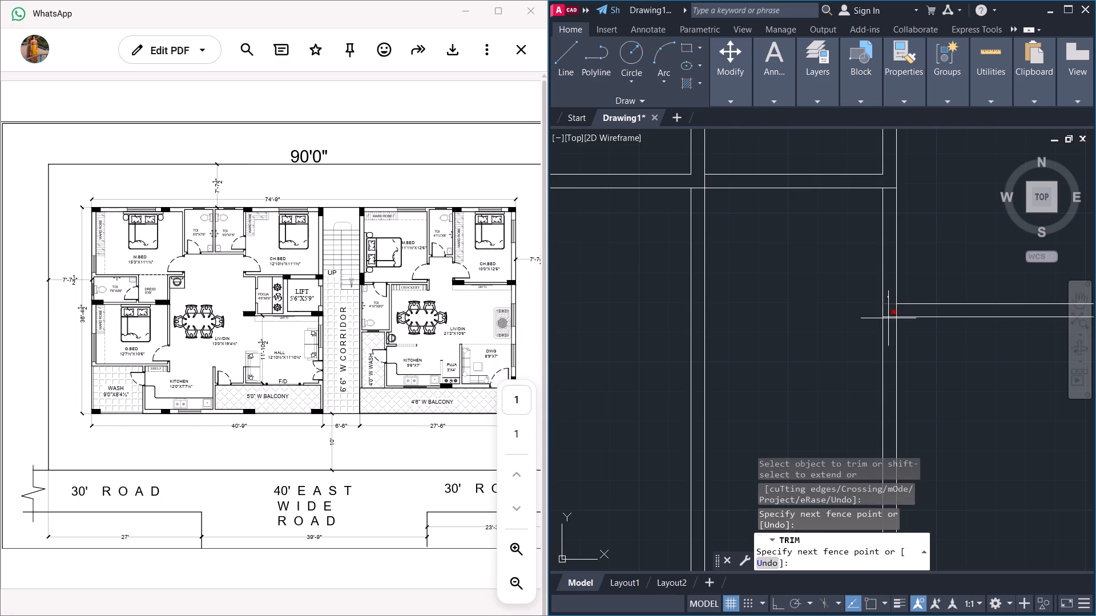
drag(888, 319, 889, 327)
scroll(879, 323, down, 3)
scroll(775, 320, up, 3)
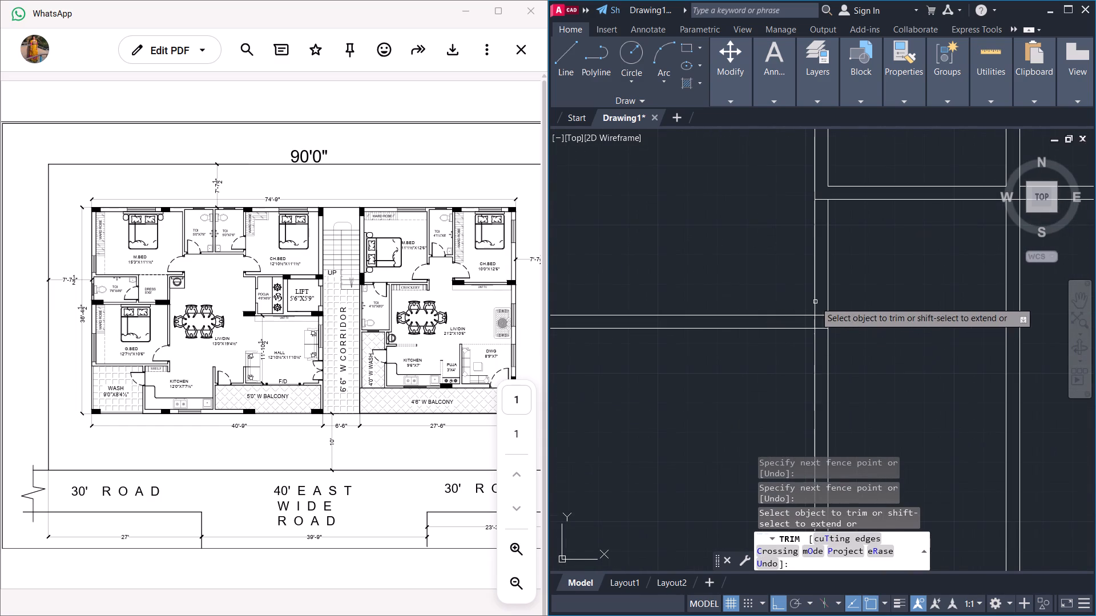
drag(823, 312, 823, 342)
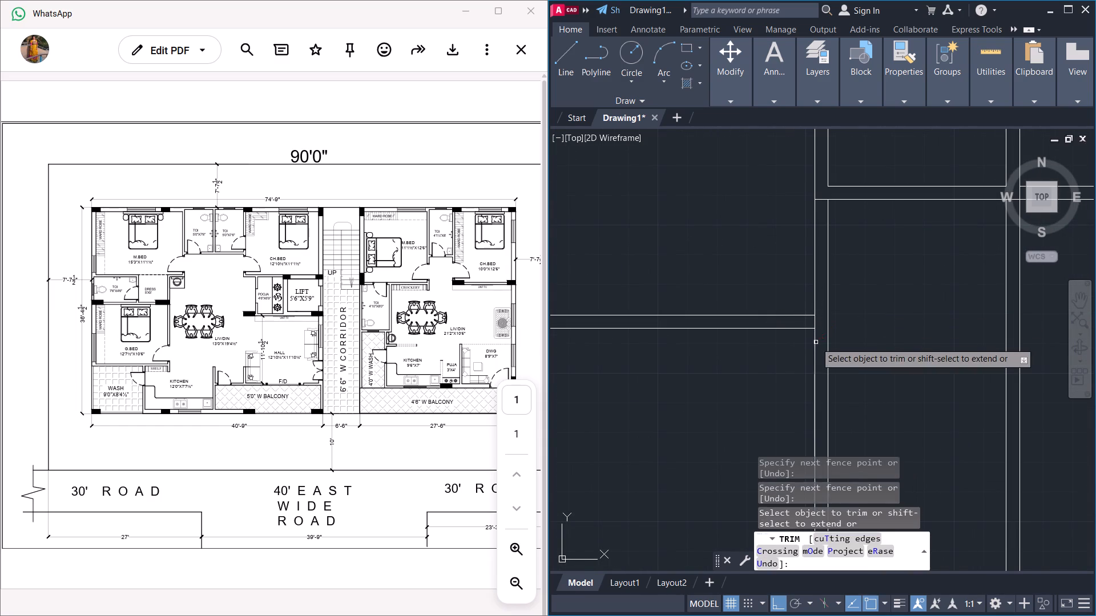
key(Escape)
key(Escape)
scroll(813, 348, down, 3)
scroll(949, 401, down, 1)
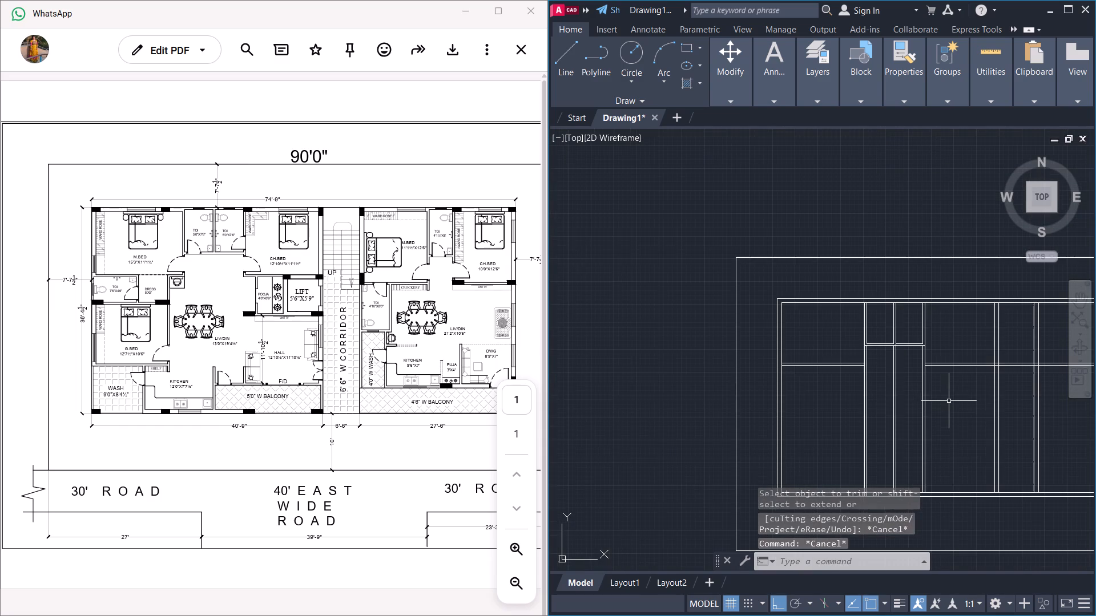
middle_drag(949, 401, 877, 405)
middle_drag(893, 379, 893, 379)
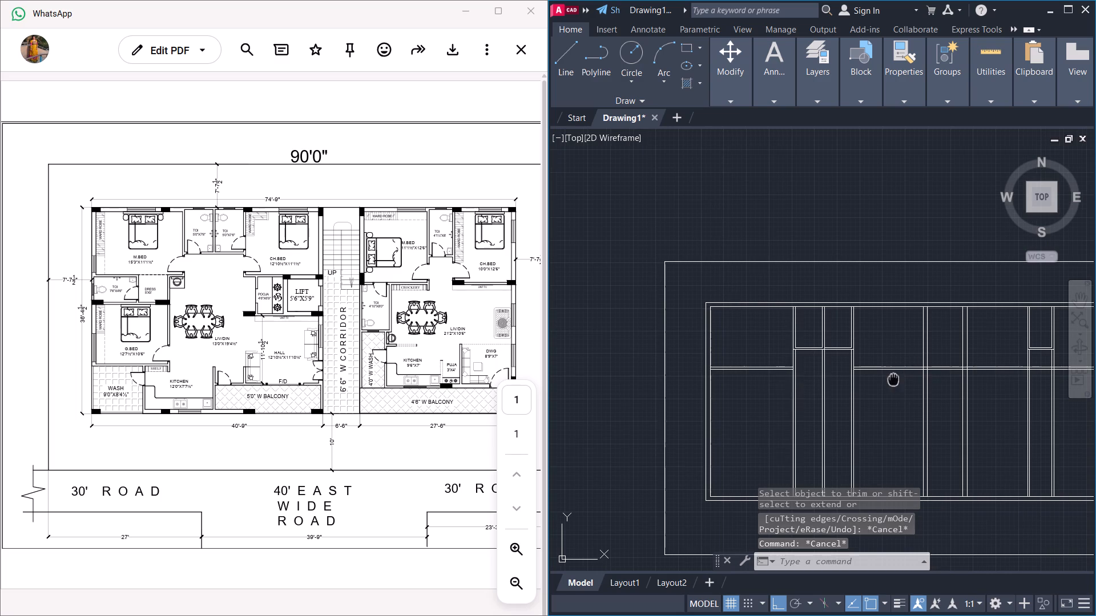
Trim the horizontal bedroom partition lines inside the wall between the first unit and the corridor, and end the Trim command.
middle_drag(893, 379, 825, 354)
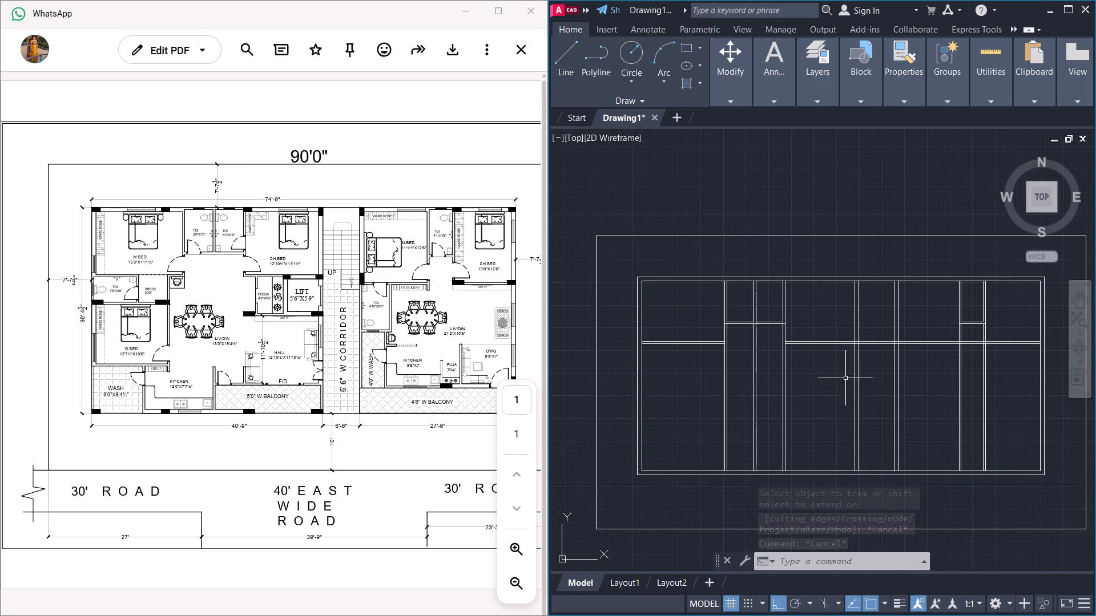
scroll(847, 378, up, 2)
key(t)
key(r)
key(Return)
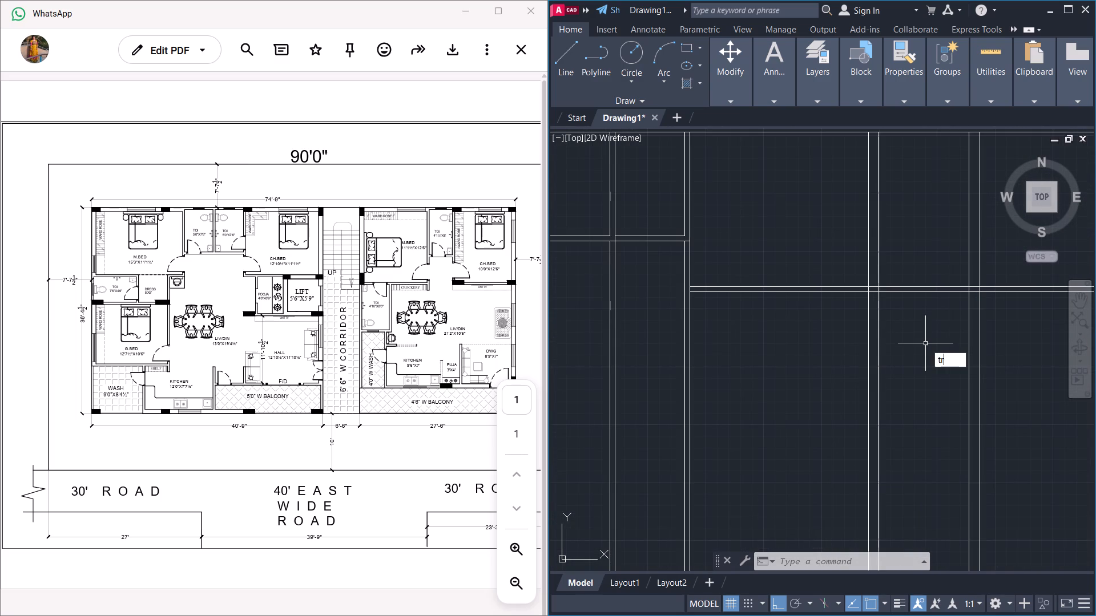
drag(873, 281, 872, 287)
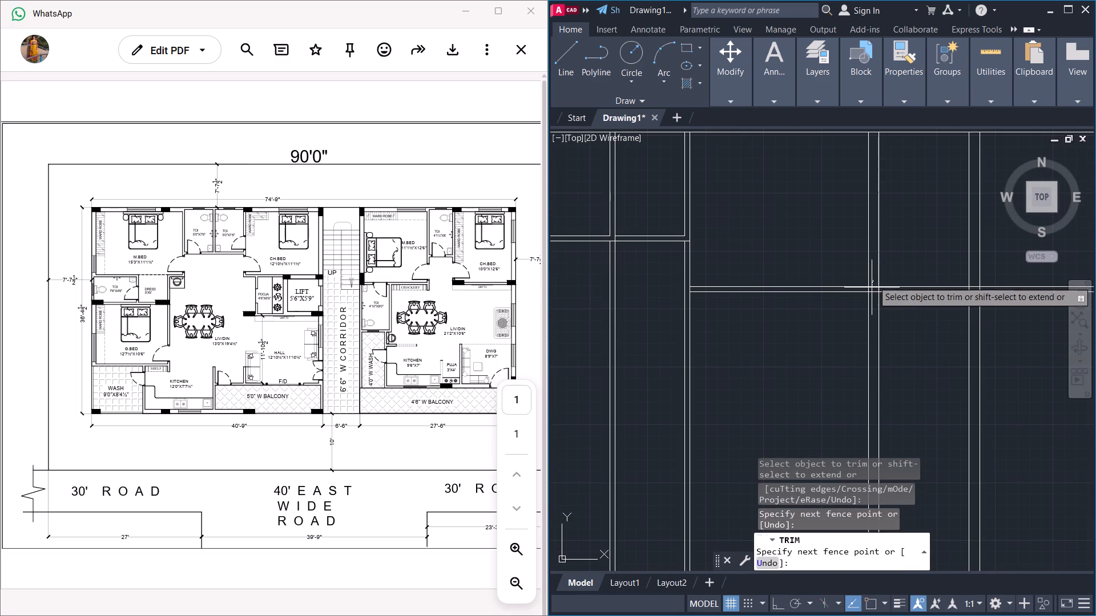
drag(872, 287, 876, 301)
key(Escape)
key(Escape)
Erase the two leftover horizontal partition lines running from the corridor's first-unit wall across the corridor and the second unit.
drag(941, 315, 937, 297)
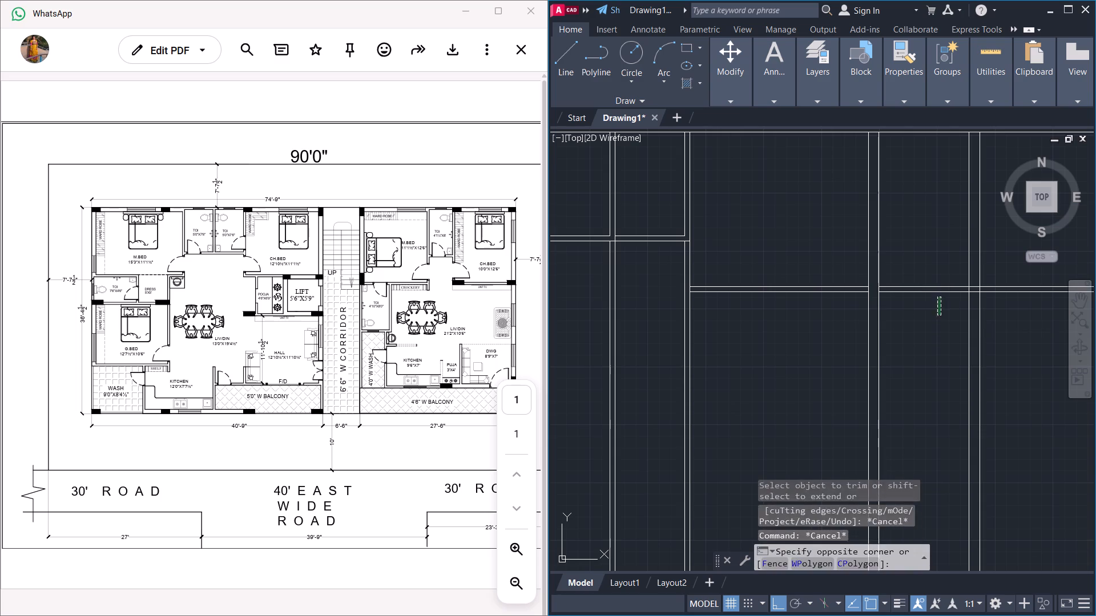
click(909, 258)
key(Delete)
Trim both lines of the partition between the first unit's two toilets where they run below the toilets, and end the Trim command.
scroll(898, 271, down, 2)
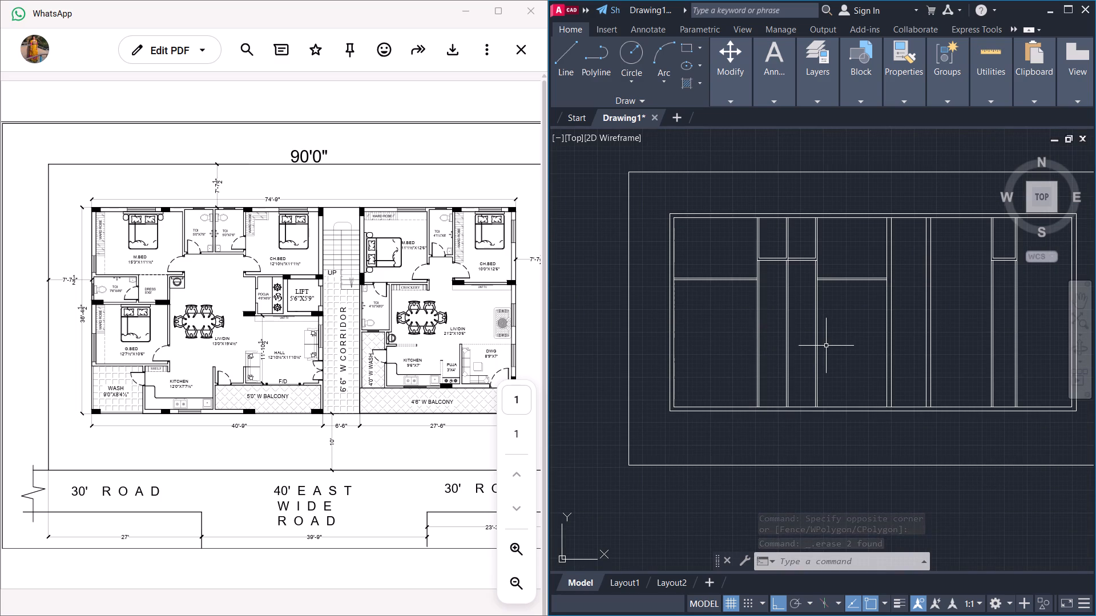
text(tr)
key(Return)
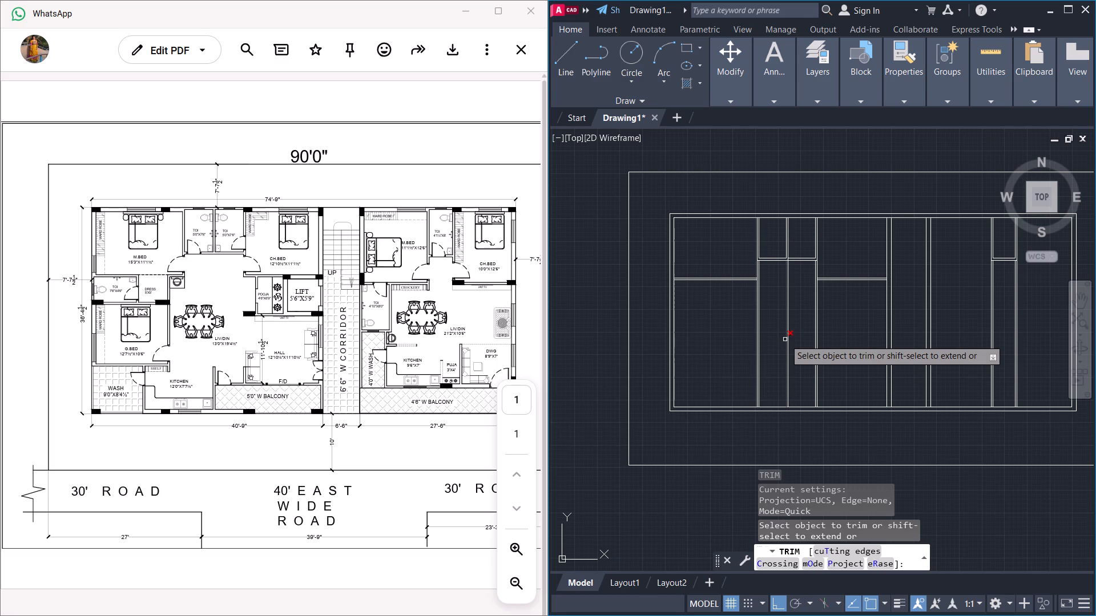
drag(783, 342, 800, 334)
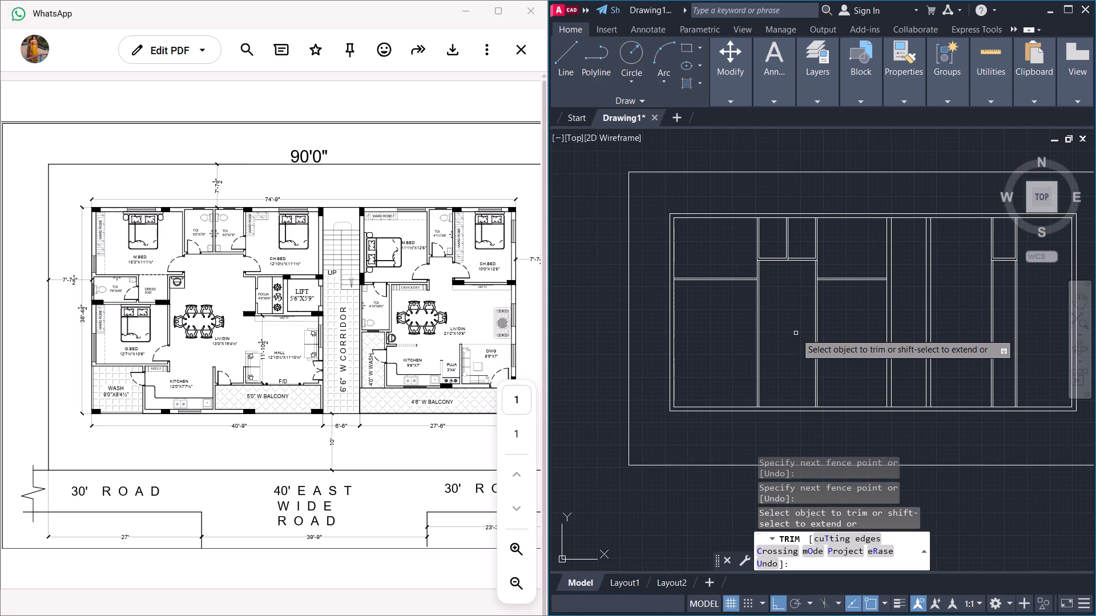
key(Escape)
key(Escape)
key(Escape)
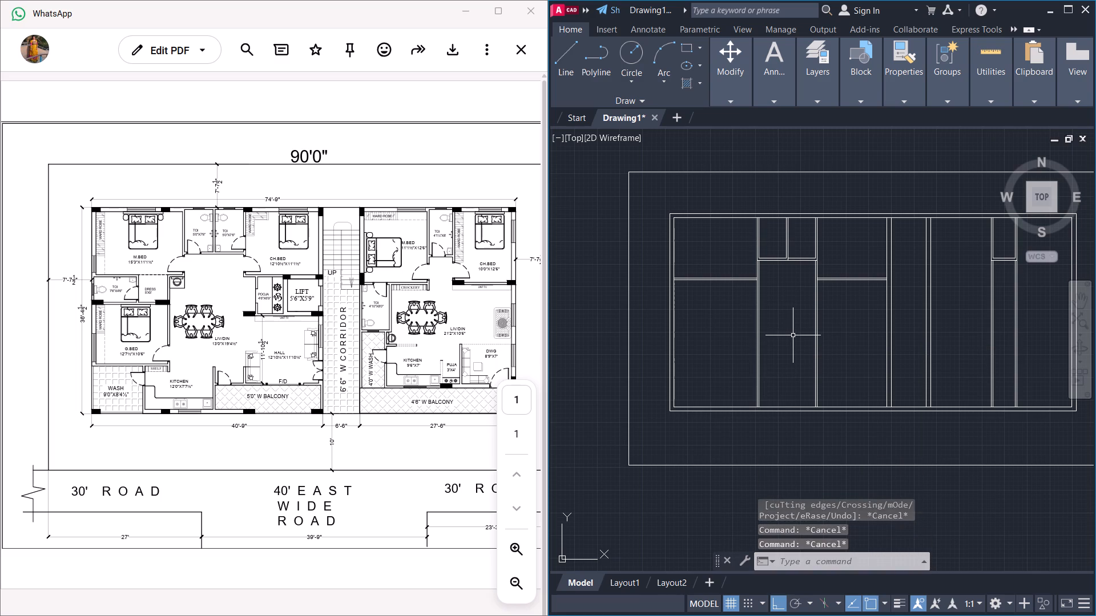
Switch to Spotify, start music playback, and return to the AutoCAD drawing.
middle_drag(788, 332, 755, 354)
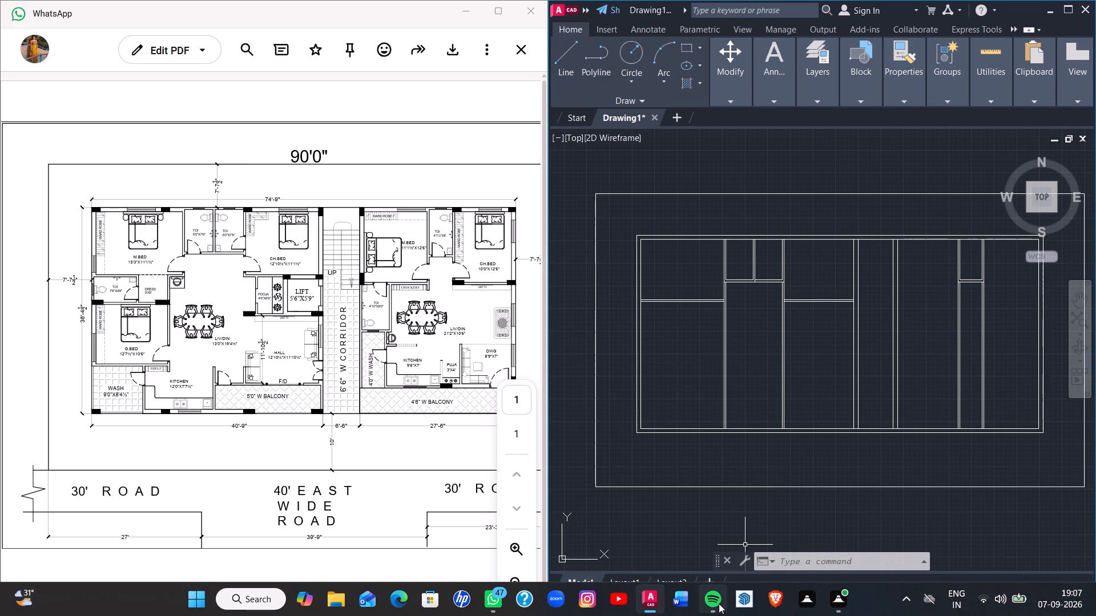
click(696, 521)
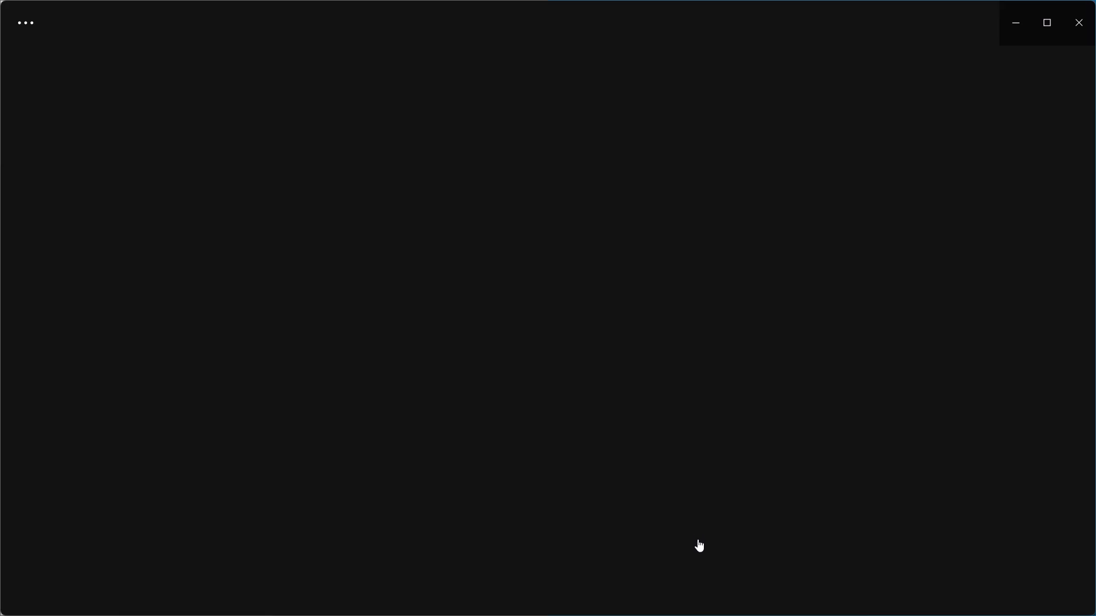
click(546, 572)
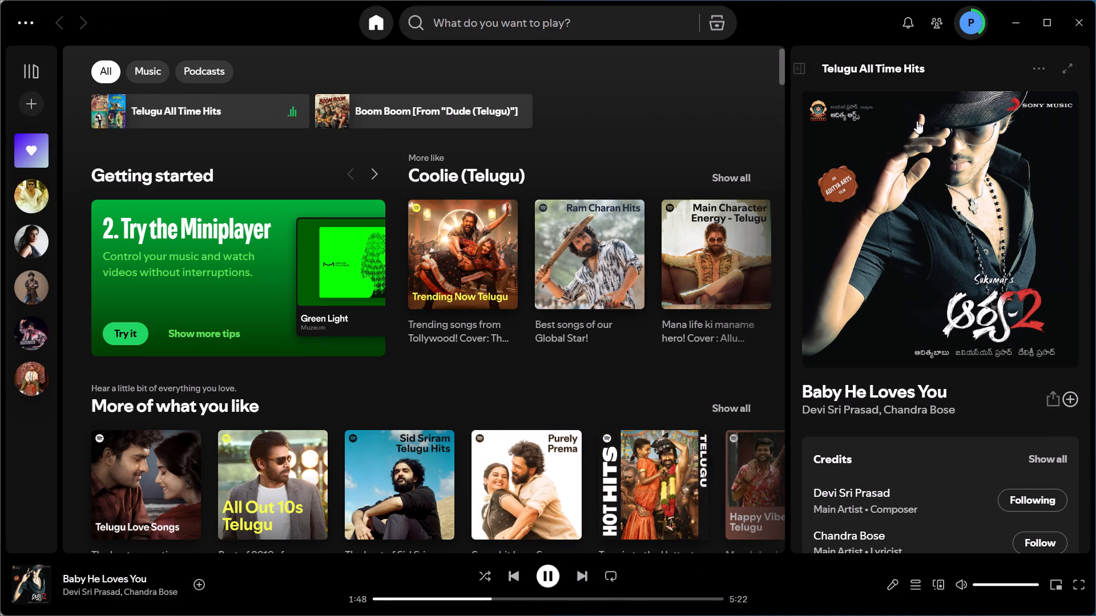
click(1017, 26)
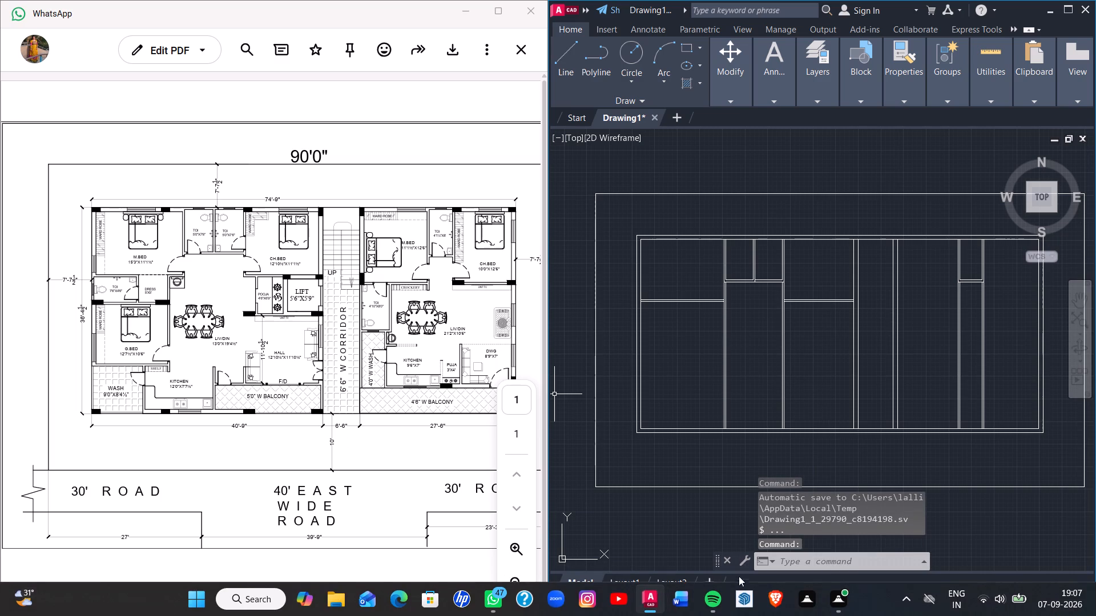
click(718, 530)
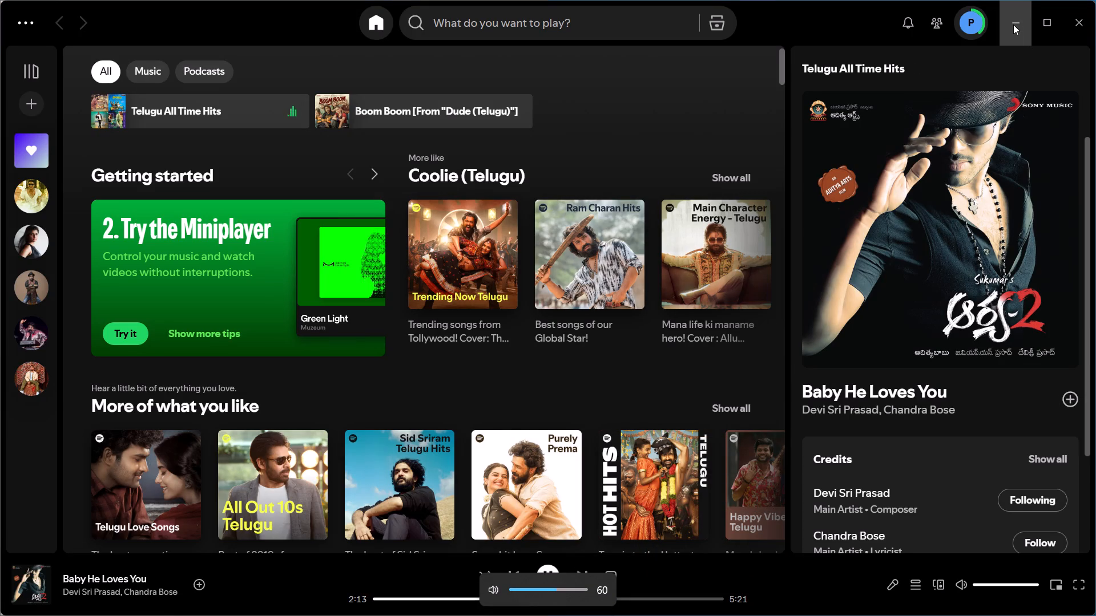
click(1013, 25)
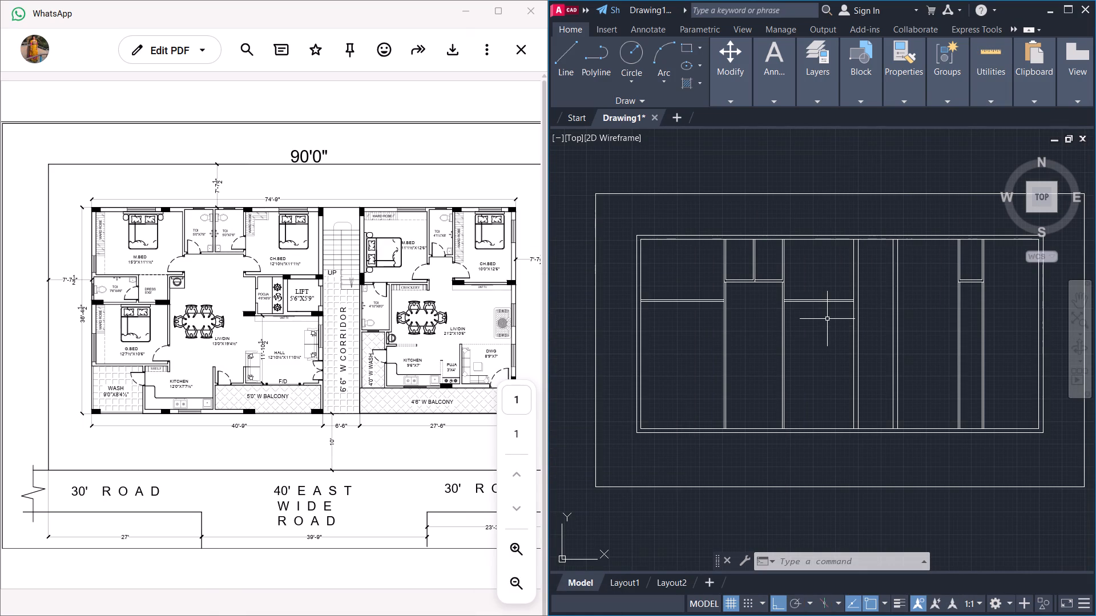
Start the Offset command for the floor plan's next partition line.
middle_drag(823, 322, 802, 331)
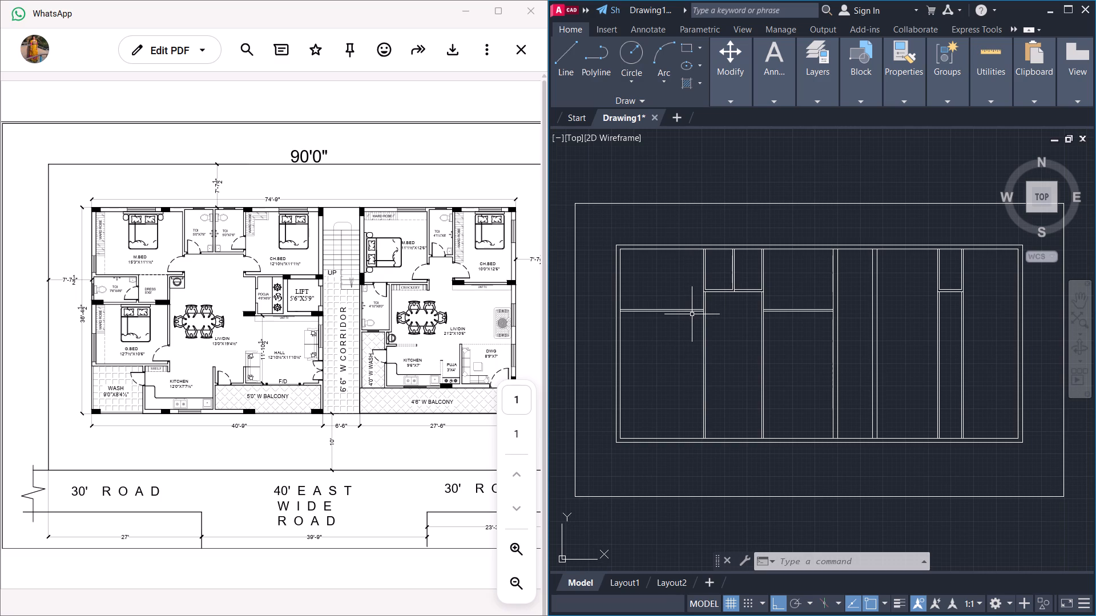
key(o)
key(Return)
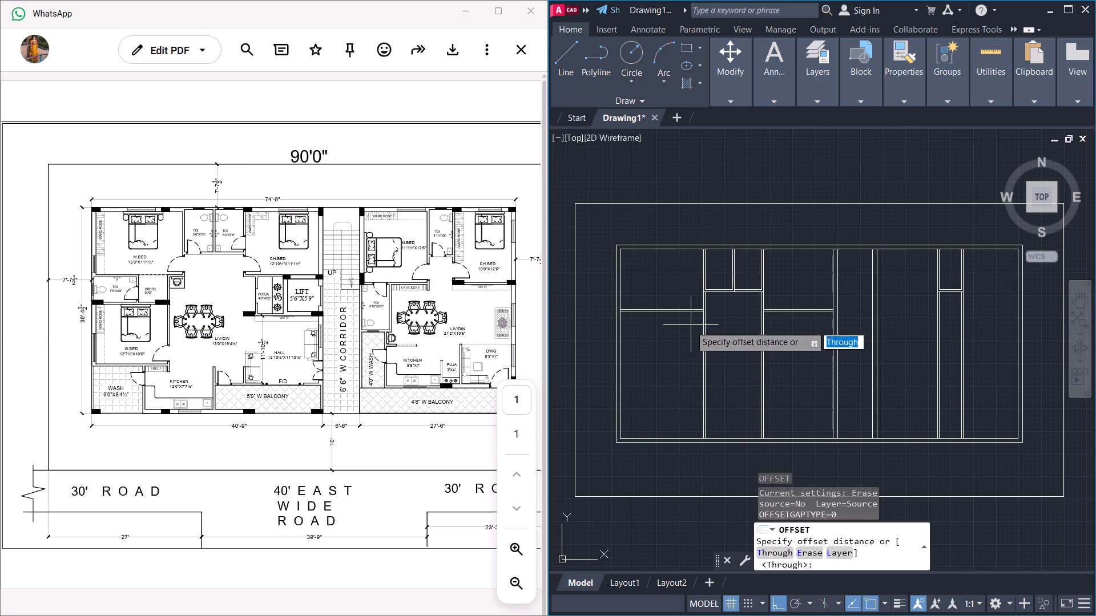
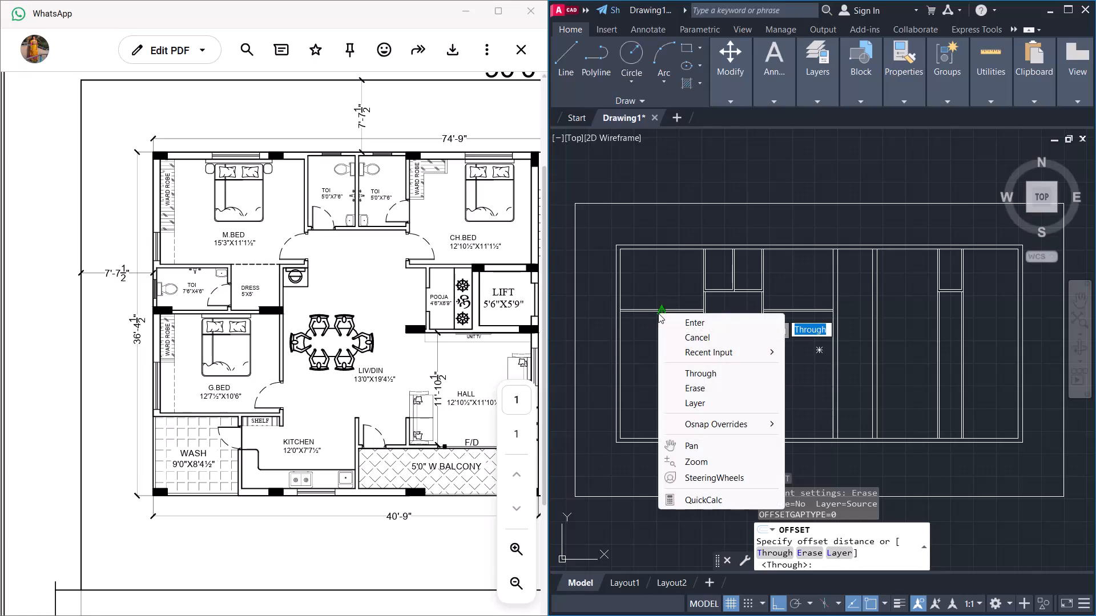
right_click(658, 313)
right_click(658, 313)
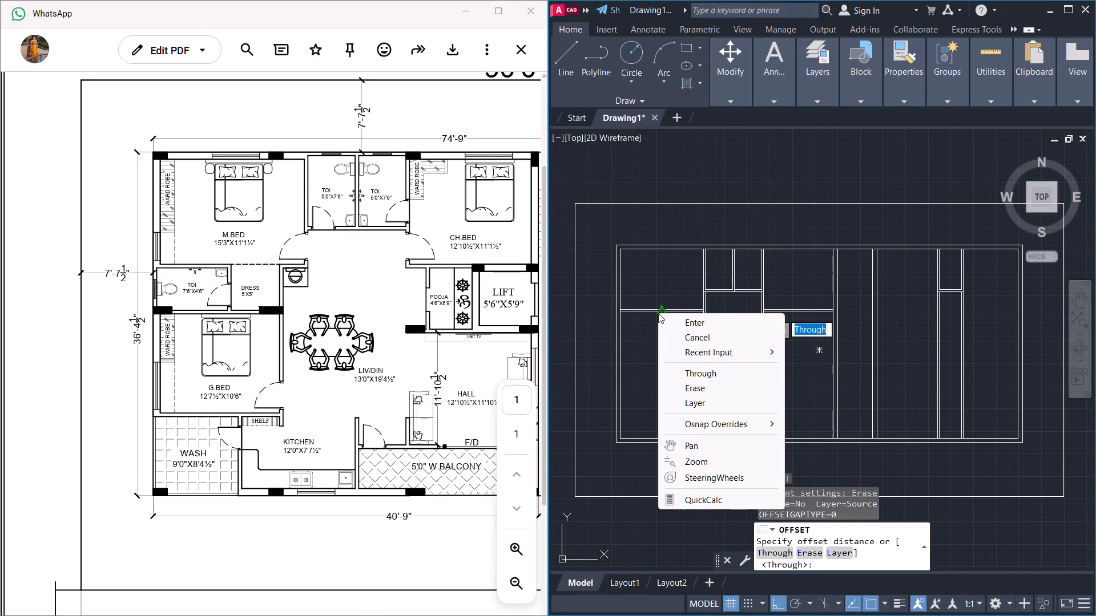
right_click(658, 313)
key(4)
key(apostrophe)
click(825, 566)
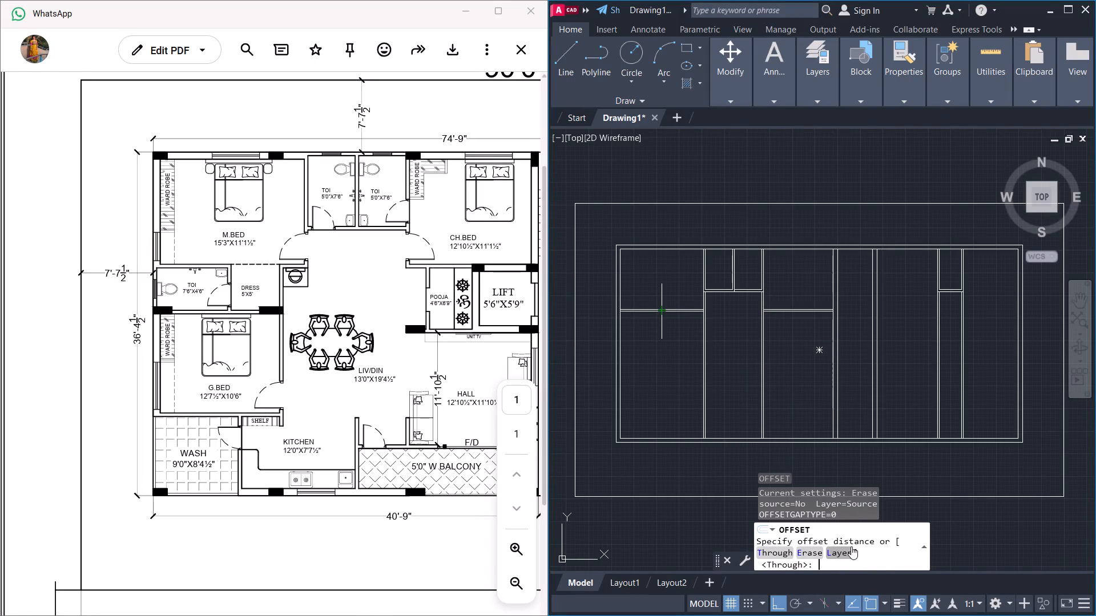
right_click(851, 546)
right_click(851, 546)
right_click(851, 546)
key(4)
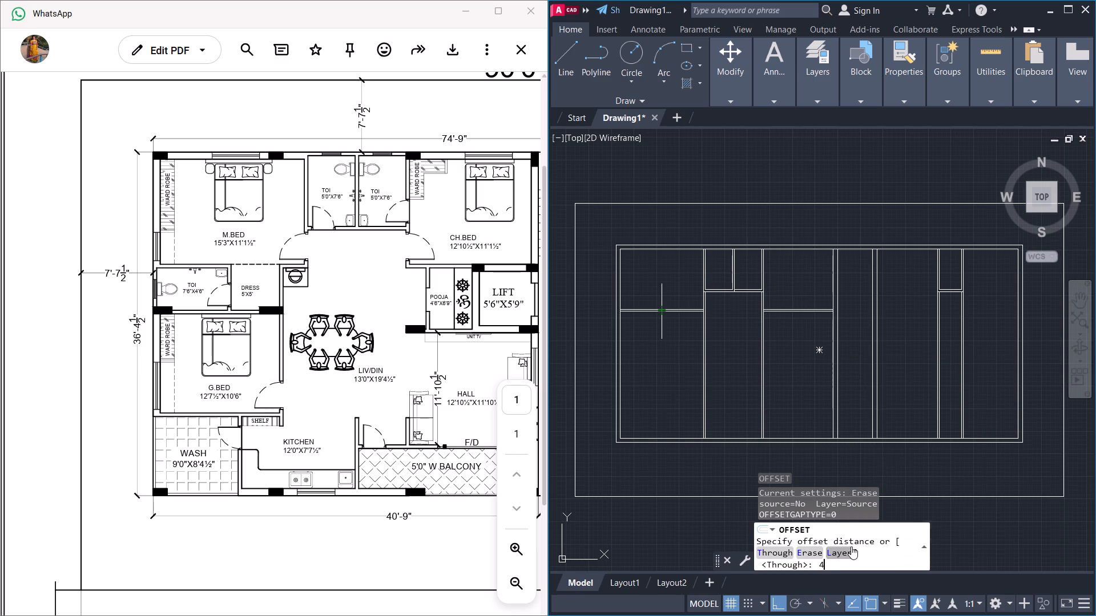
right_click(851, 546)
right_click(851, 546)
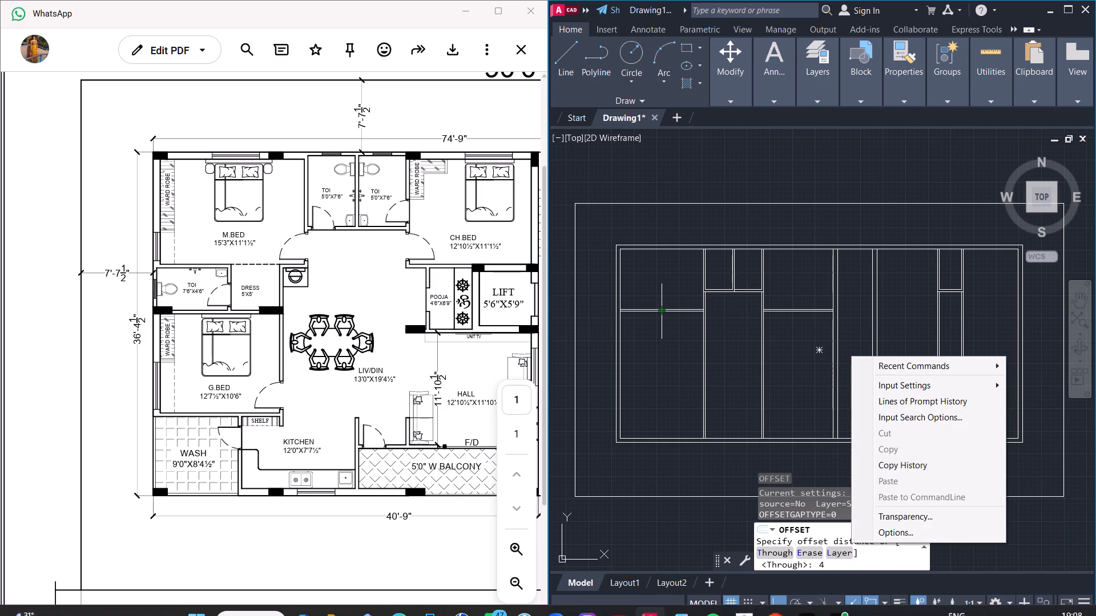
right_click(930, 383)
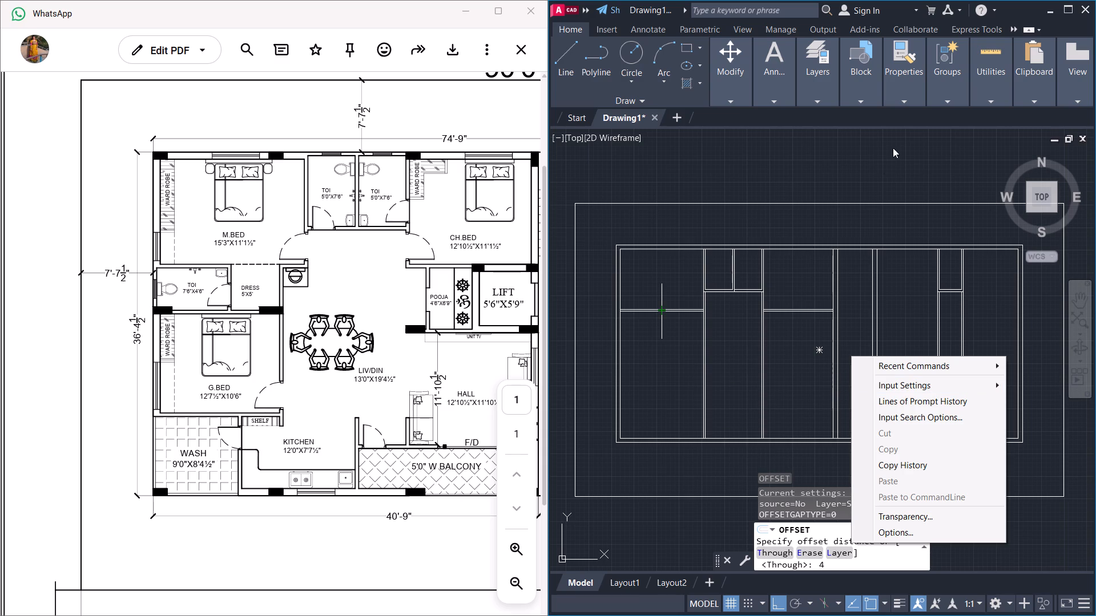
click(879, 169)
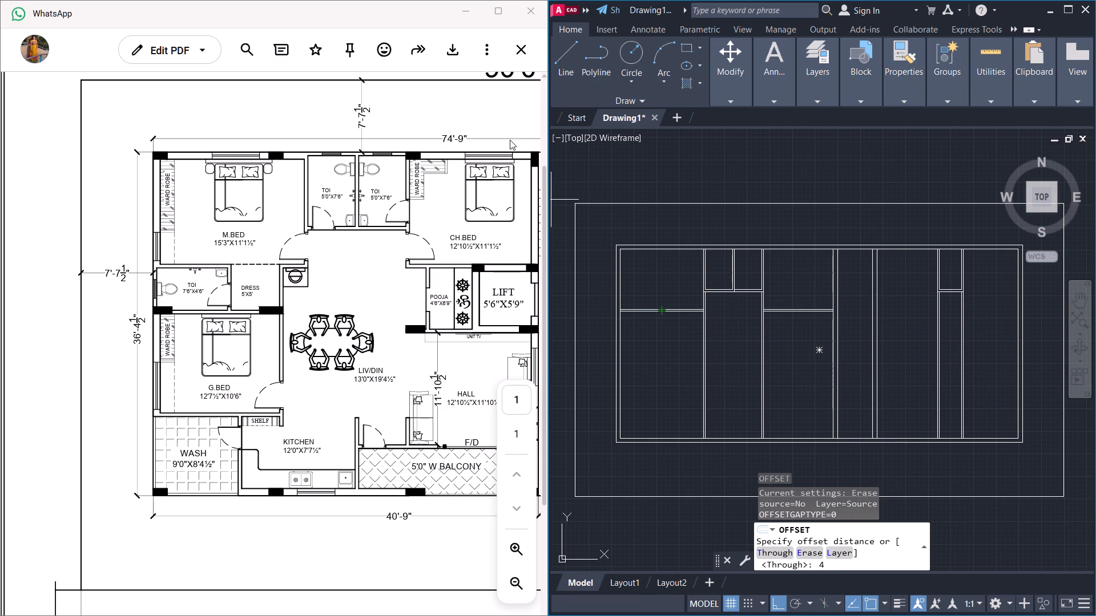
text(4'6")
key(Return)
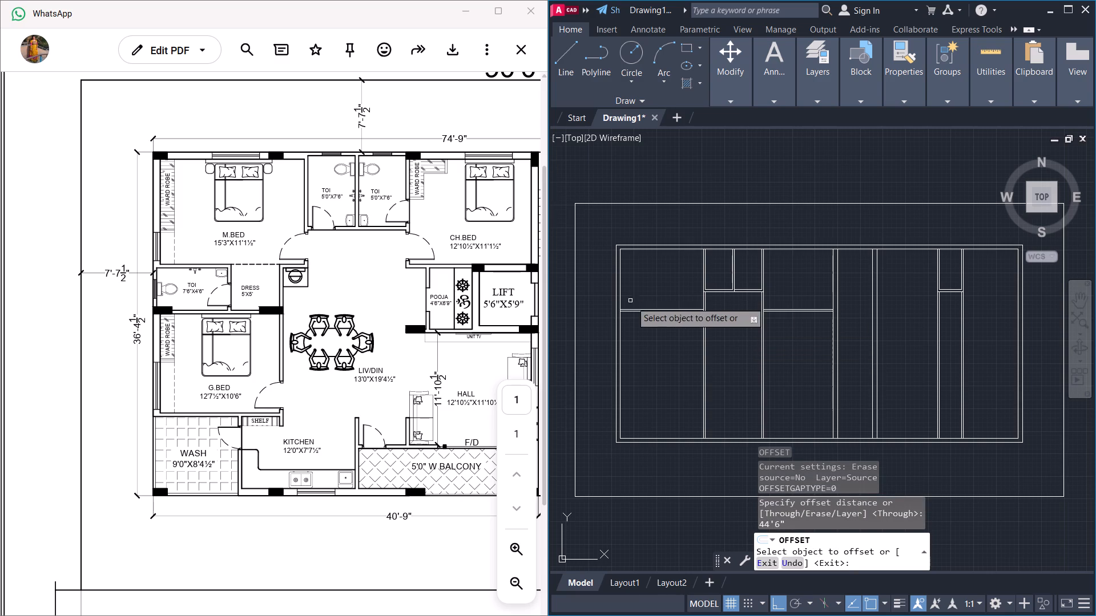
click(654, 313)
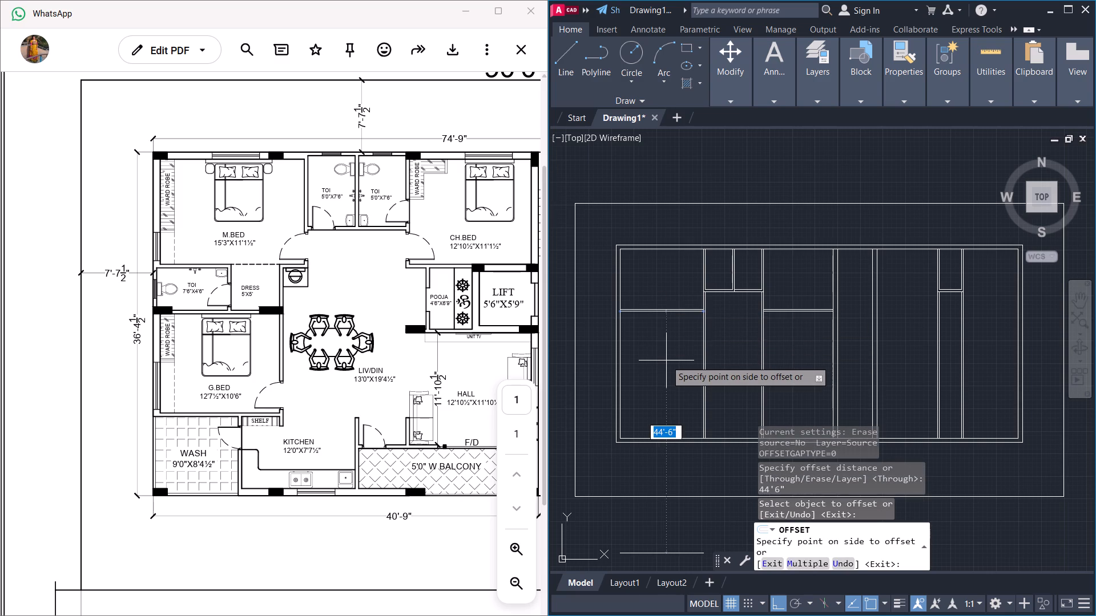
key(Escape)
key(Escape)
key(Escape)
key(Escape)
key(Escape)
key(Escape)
Offset the lower line of the partition below the first unit's master bedroom 4'6" downward and end the Offset command.
key(o)
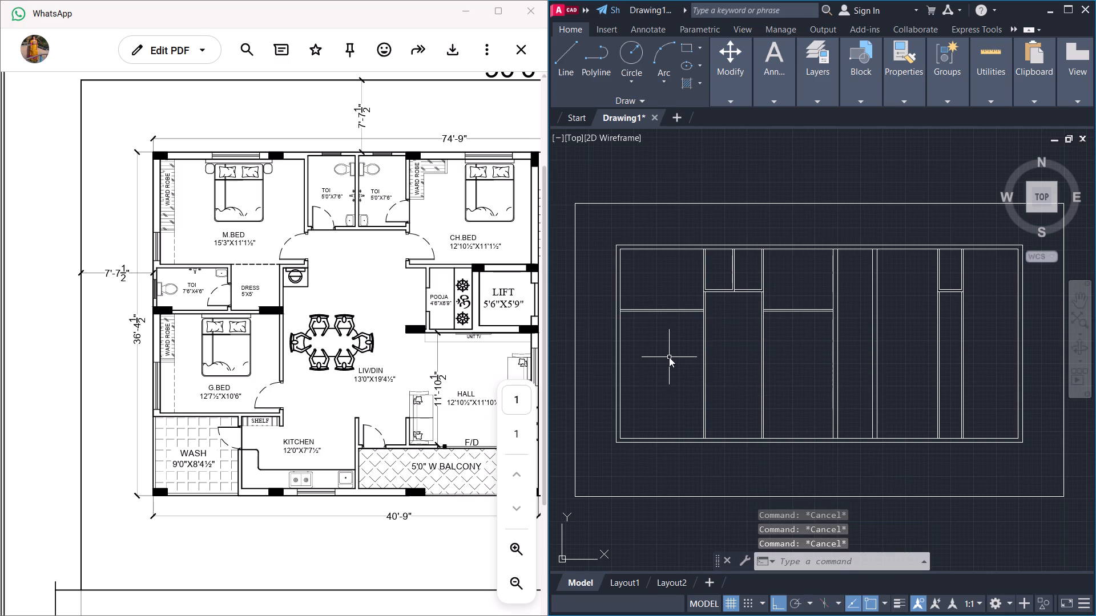
key(Return)
key(4)
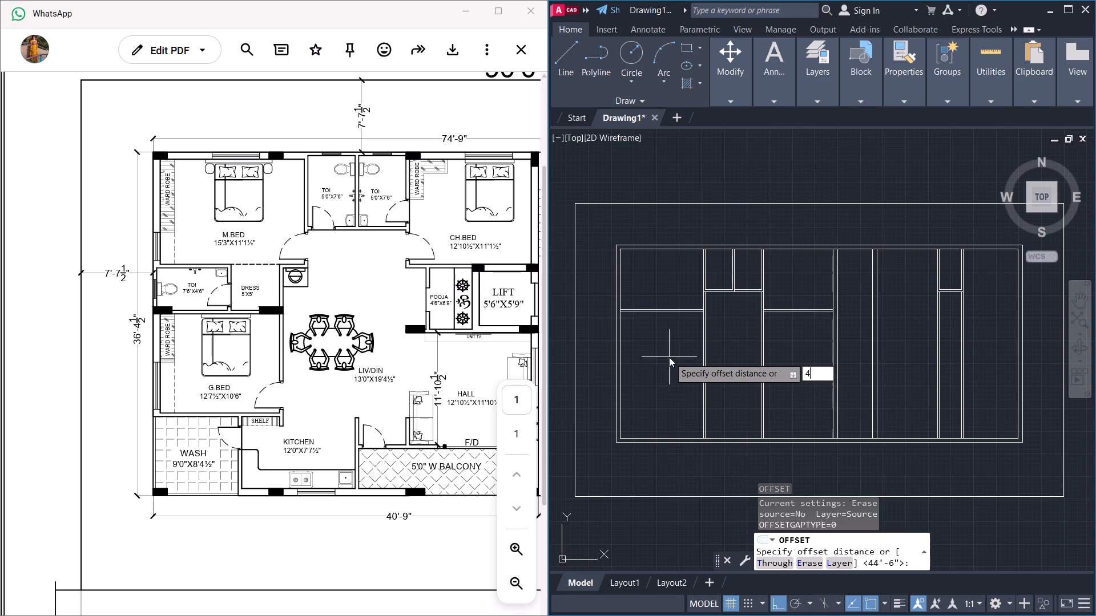
text('6")
key(Return)
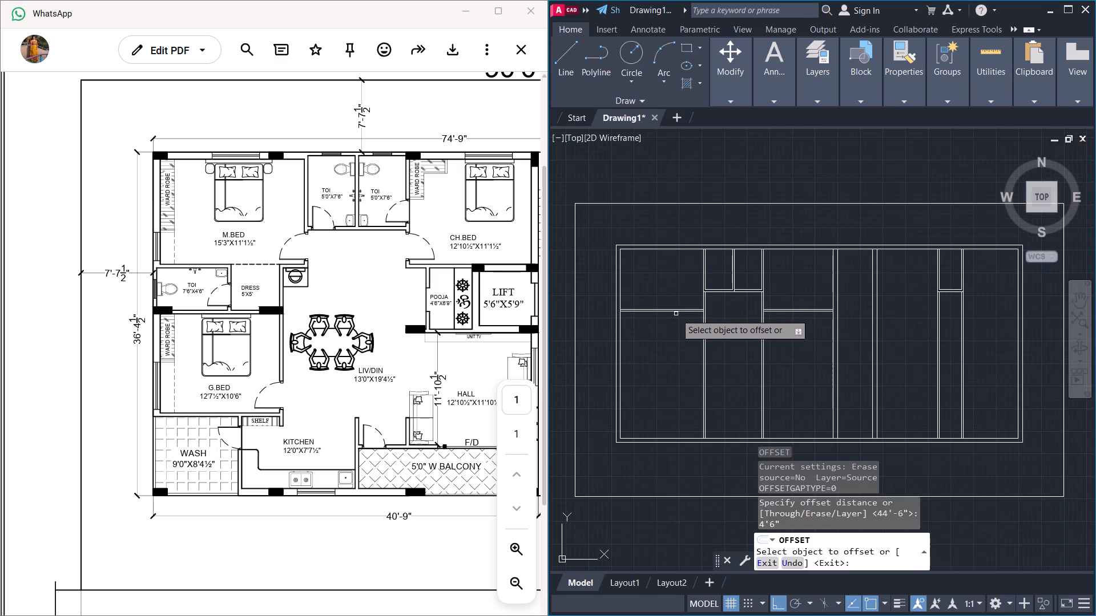
click(676, 312)
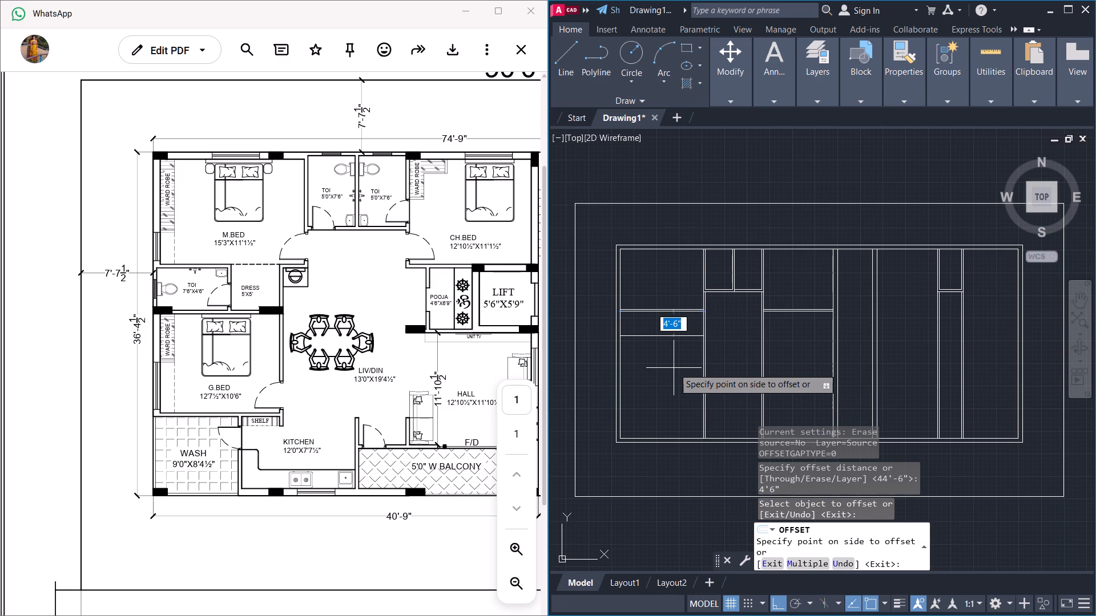
click(674, 368)
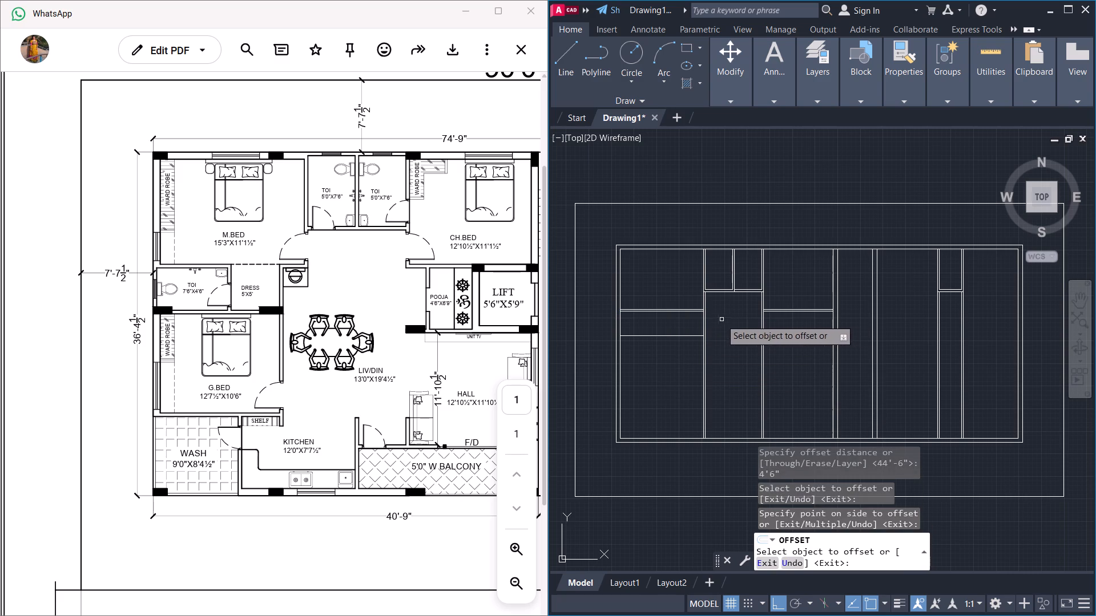
right_click(686, 313)
right_click(686, 320)
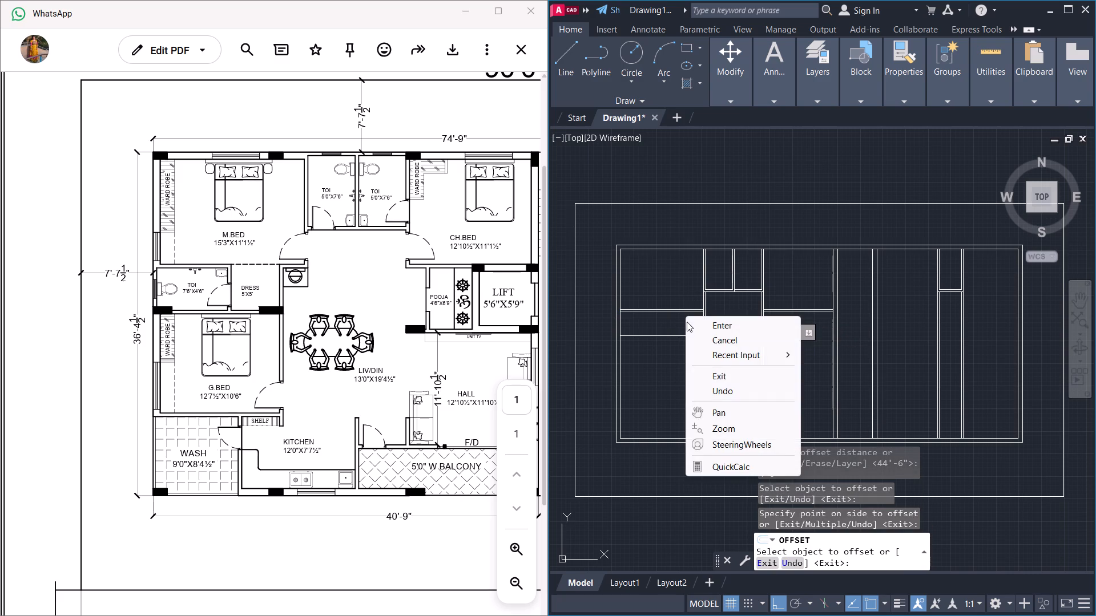
right_click(687, 322)
right_click(687, 322)
right_click(682, 326)
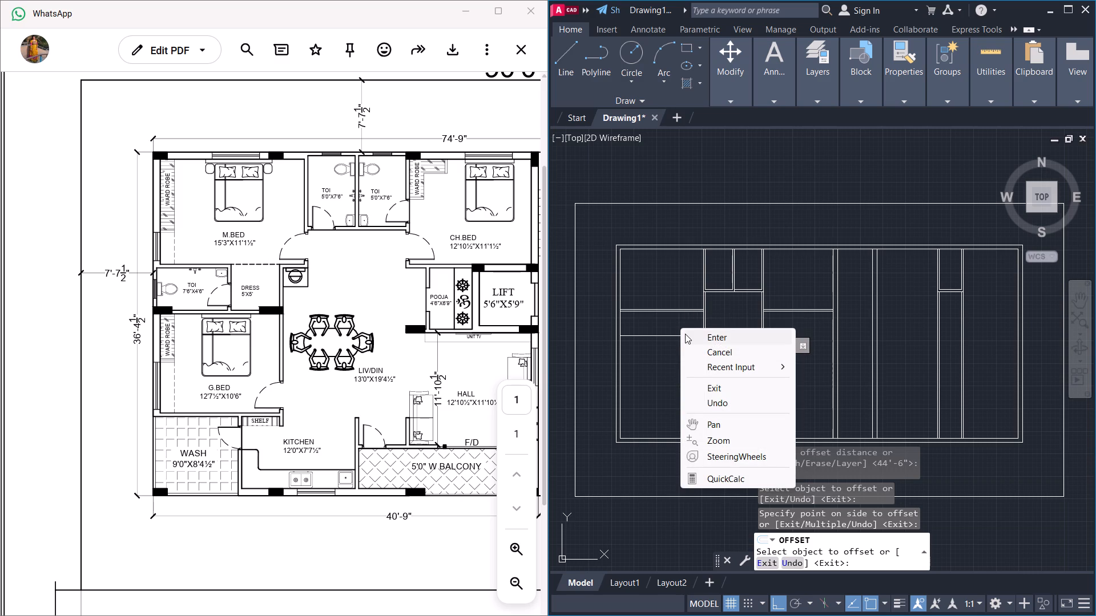
right_click(686, 335)
right_click(686, 335)
right_click(686, 335)
right_click(685, 336)
right_click(685, 336)
right_drag(685, 336, 679, 342)
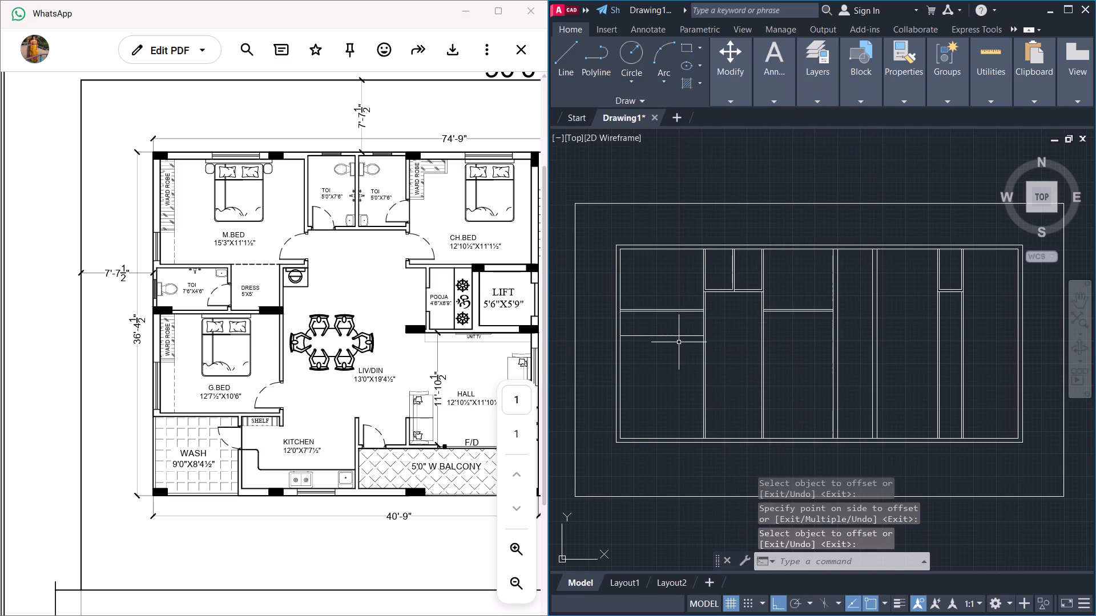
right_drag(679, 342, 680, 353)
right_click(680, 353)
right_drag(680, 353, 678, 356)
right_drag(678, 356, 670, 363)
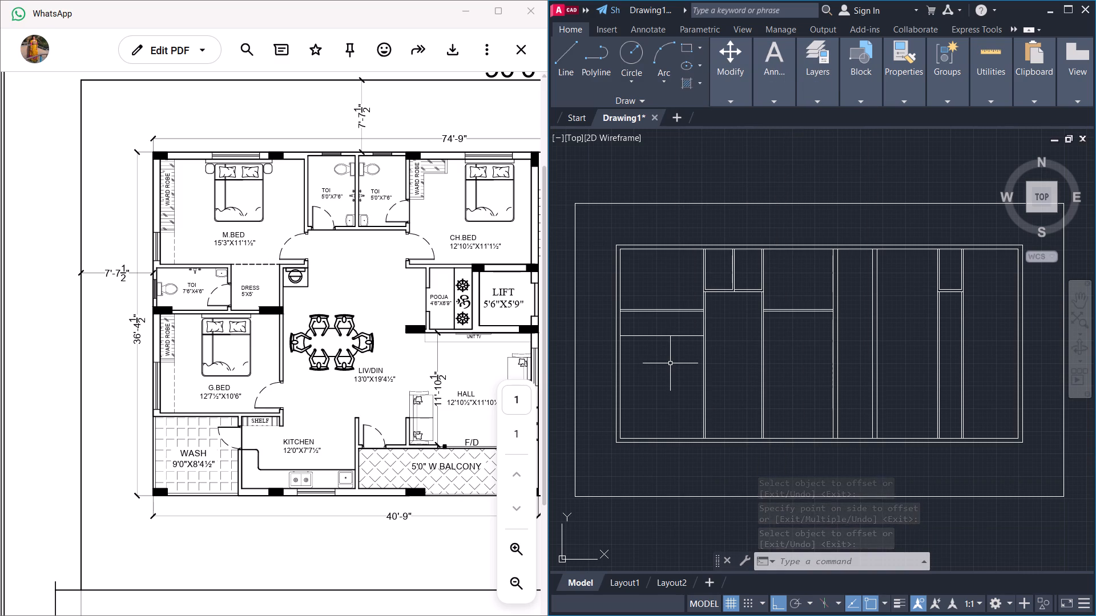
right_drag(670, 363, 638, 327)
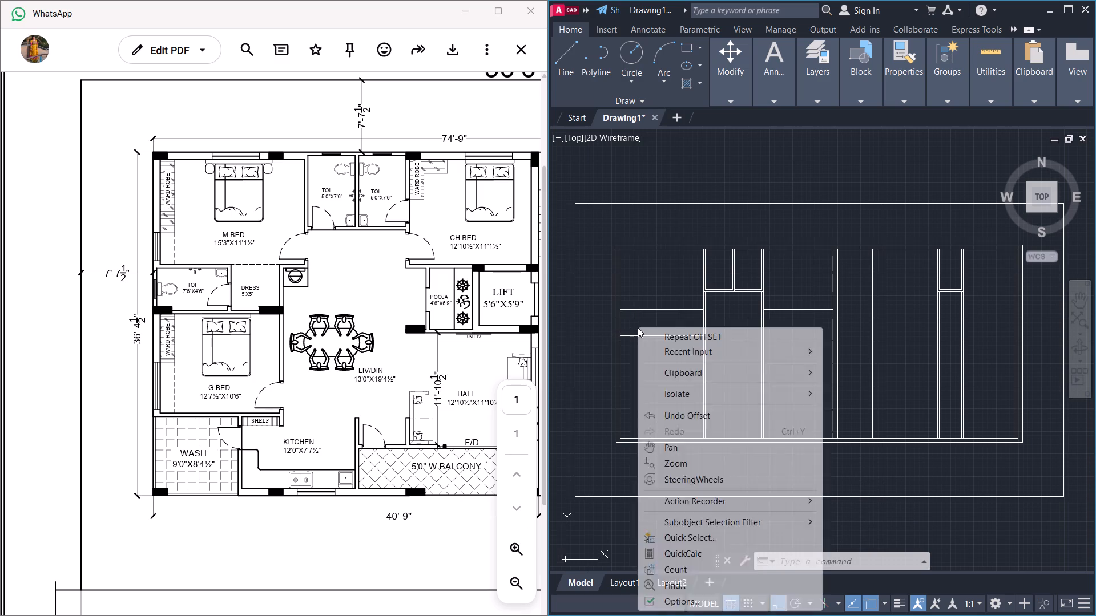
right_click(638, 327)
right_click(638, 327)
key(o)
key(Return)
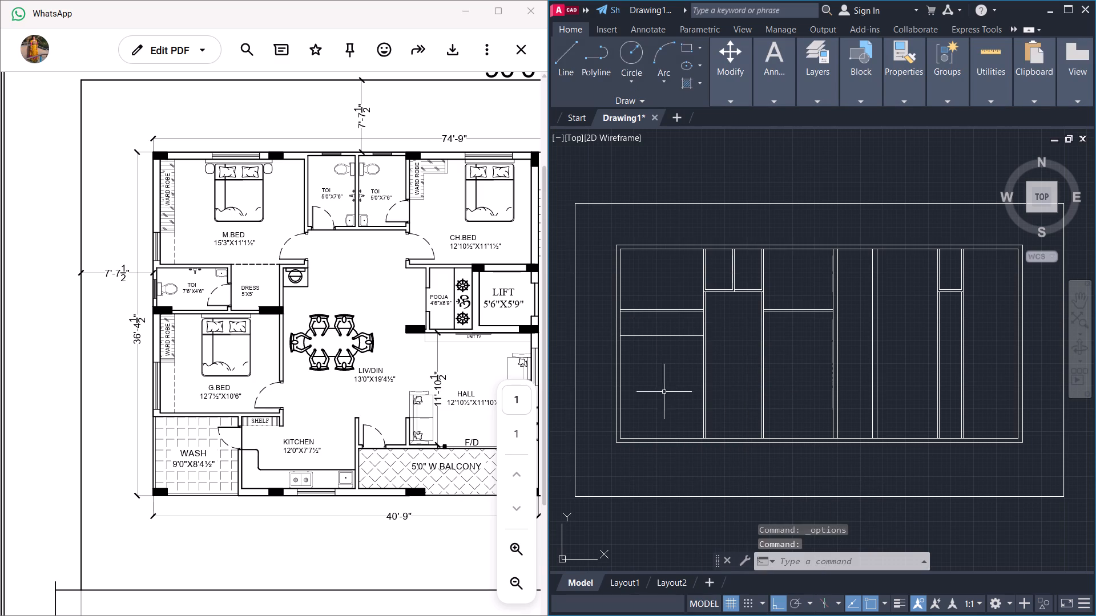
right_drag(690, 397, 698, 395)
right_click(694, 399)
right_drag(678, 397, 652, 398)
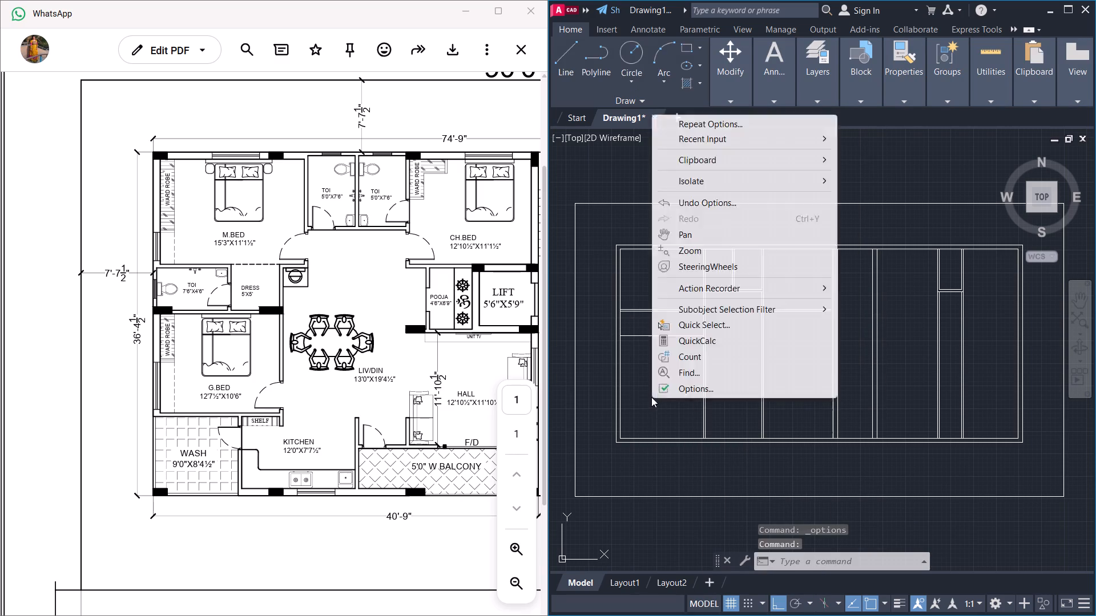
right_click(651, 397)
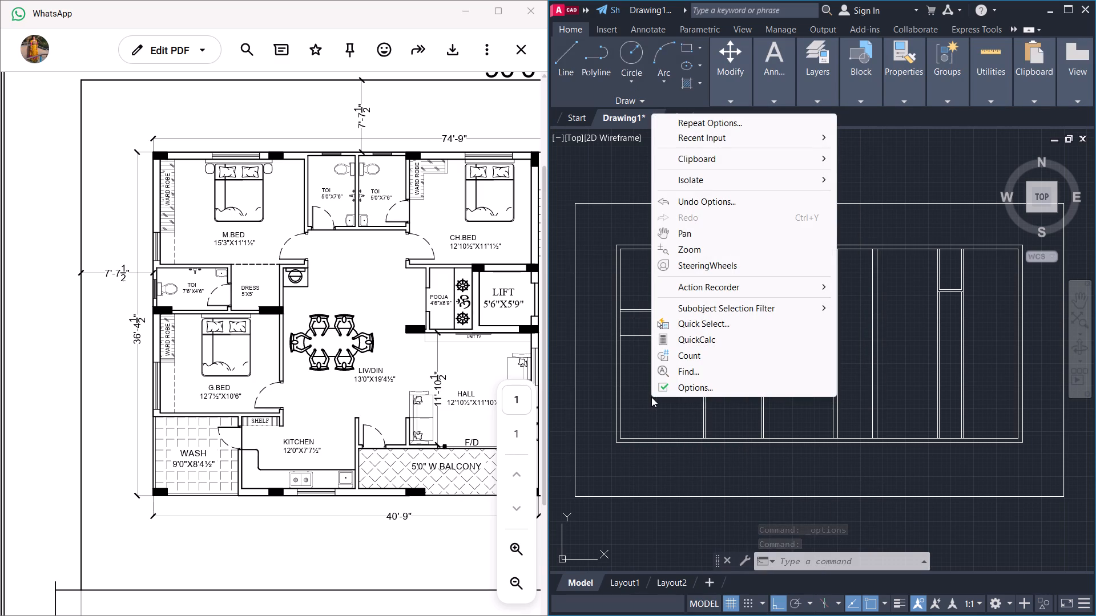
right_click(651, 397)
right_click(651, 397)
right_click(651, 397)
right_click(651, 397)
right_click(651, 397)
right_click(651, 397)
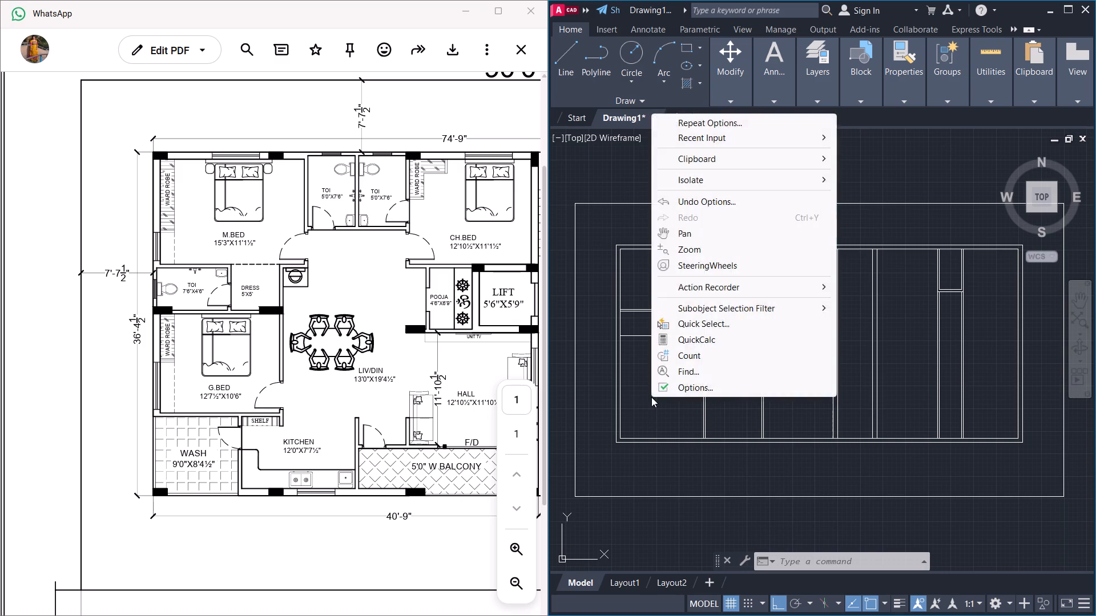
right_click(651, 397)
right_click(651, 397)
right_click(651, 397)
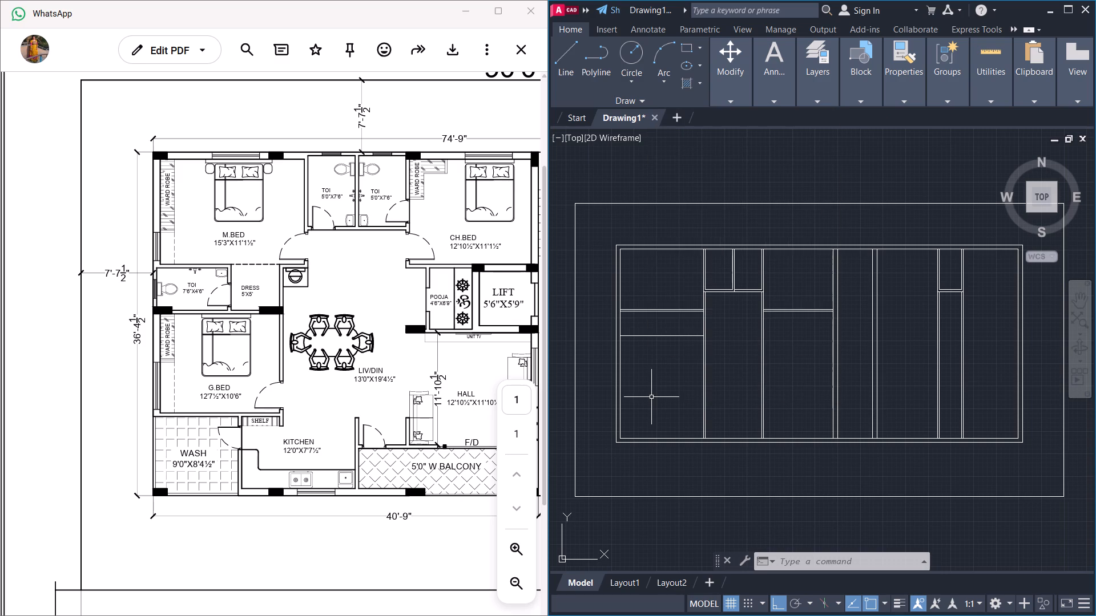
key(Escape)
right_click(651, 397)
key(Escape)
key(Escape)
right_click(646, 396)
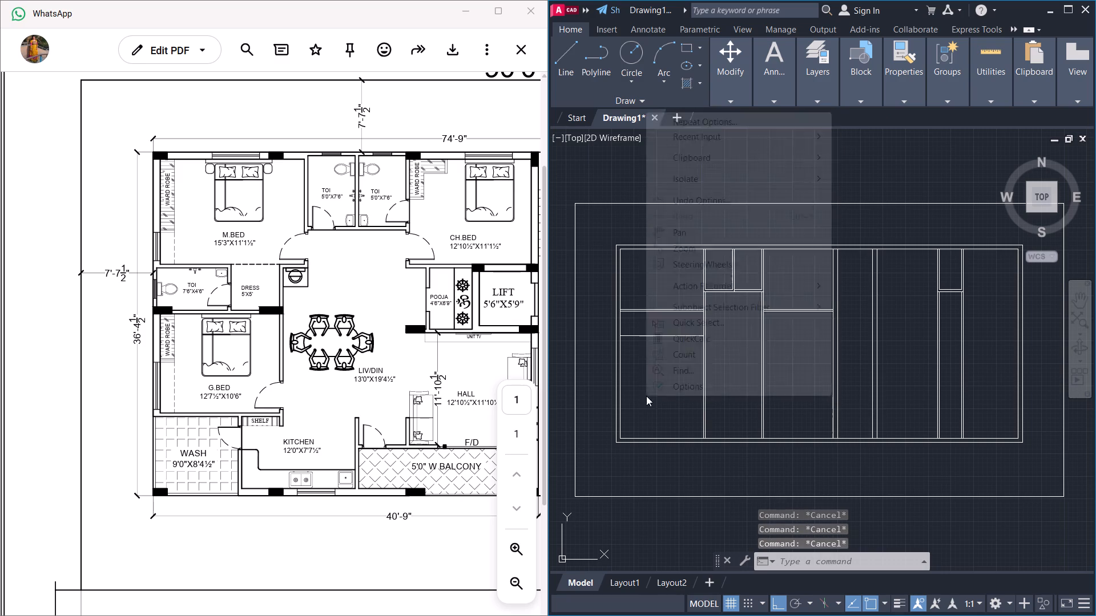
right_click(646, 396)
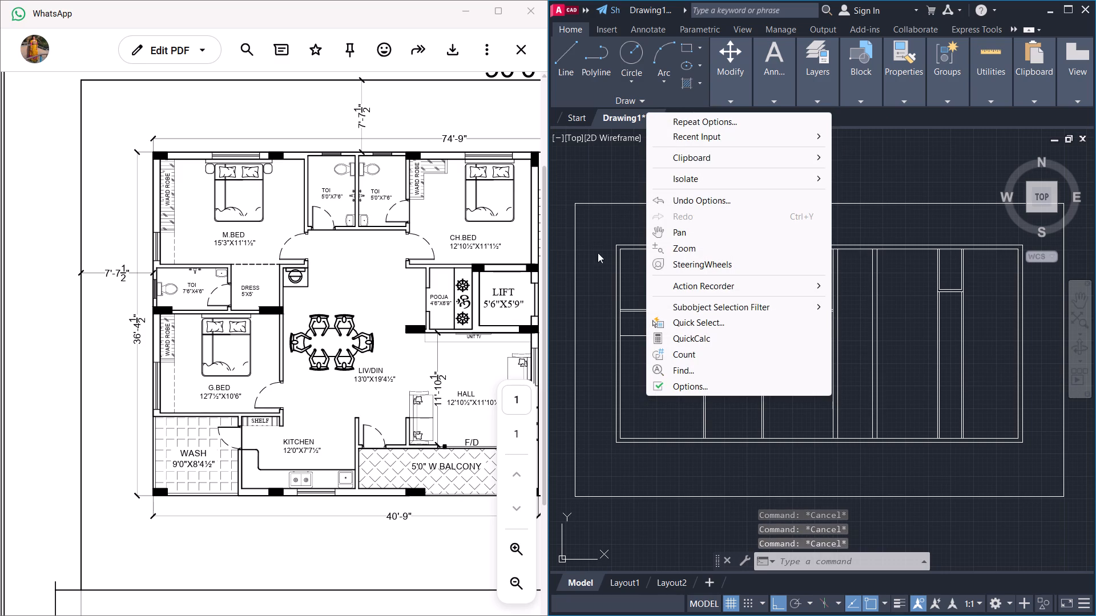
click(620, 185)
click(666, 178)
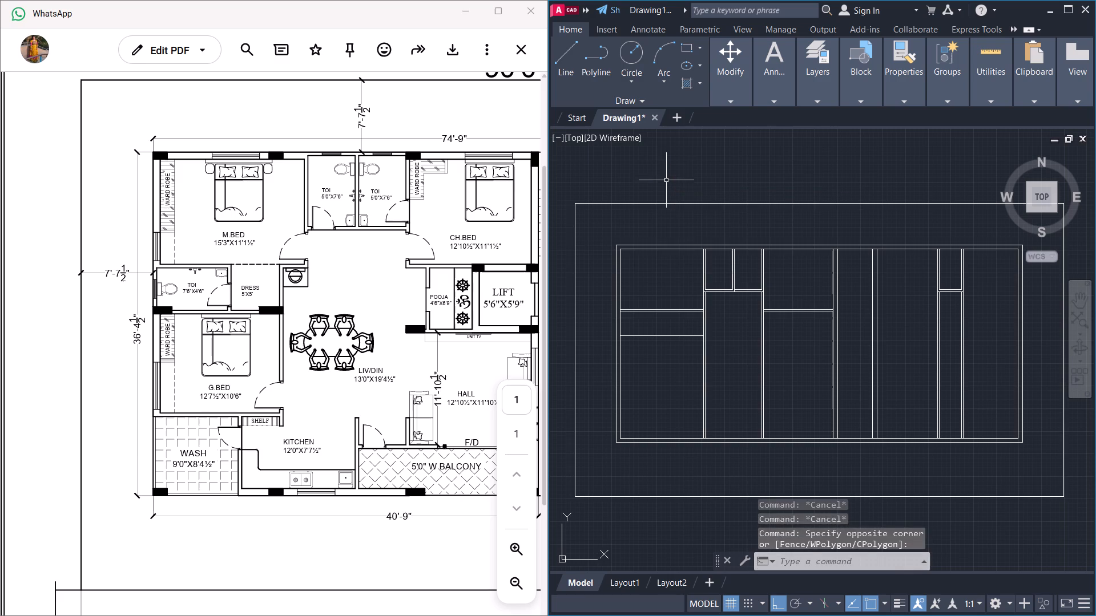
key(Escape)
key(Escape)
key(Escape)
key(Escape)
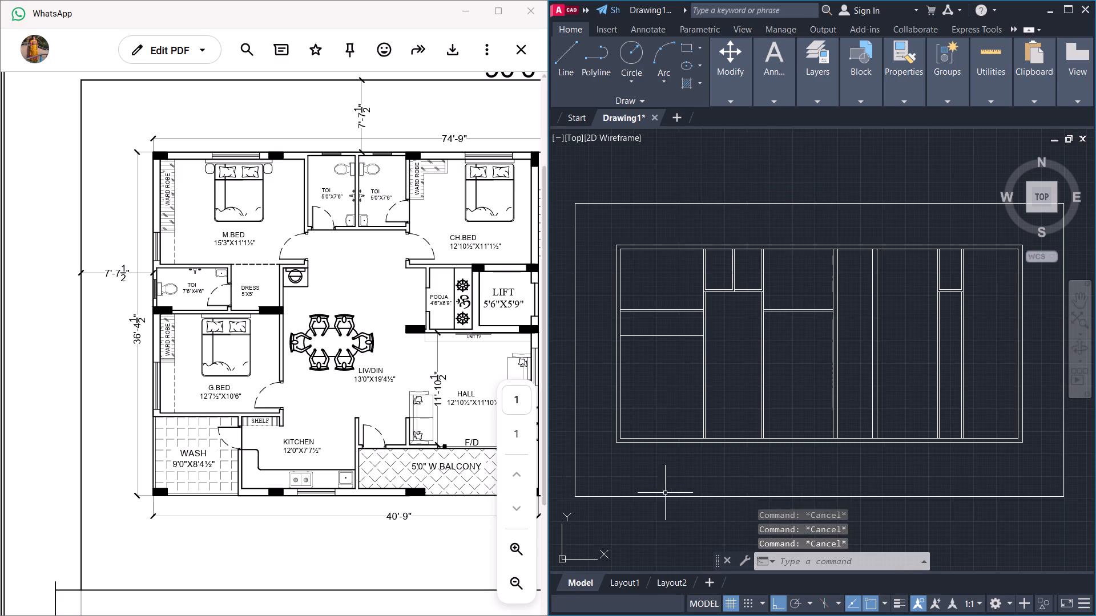
Offset the inner line of the first unit's outer side wall 7'6" into the plan for the attached toilet's width.
key(o)
key(Return)
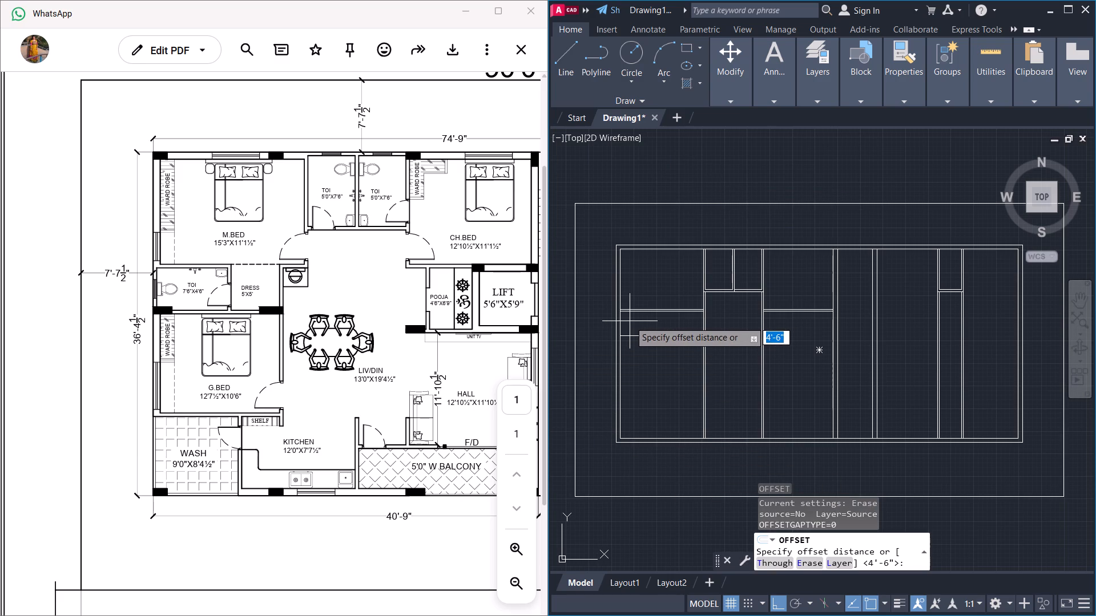
key(7)
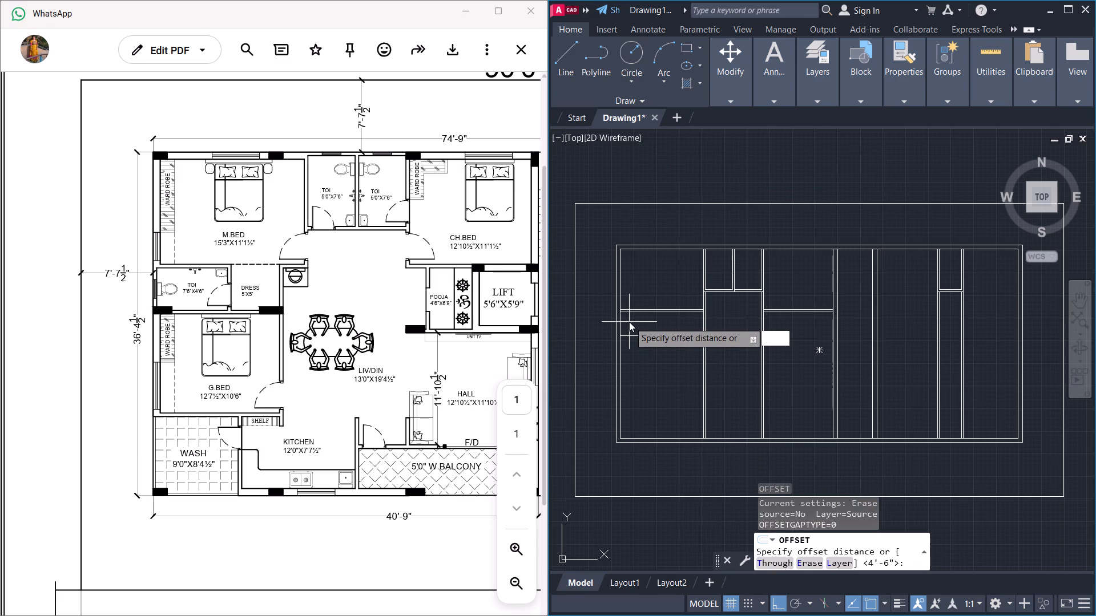
key(apostrophe)
key(6)
key(shift+quotedbl)
key(Return)
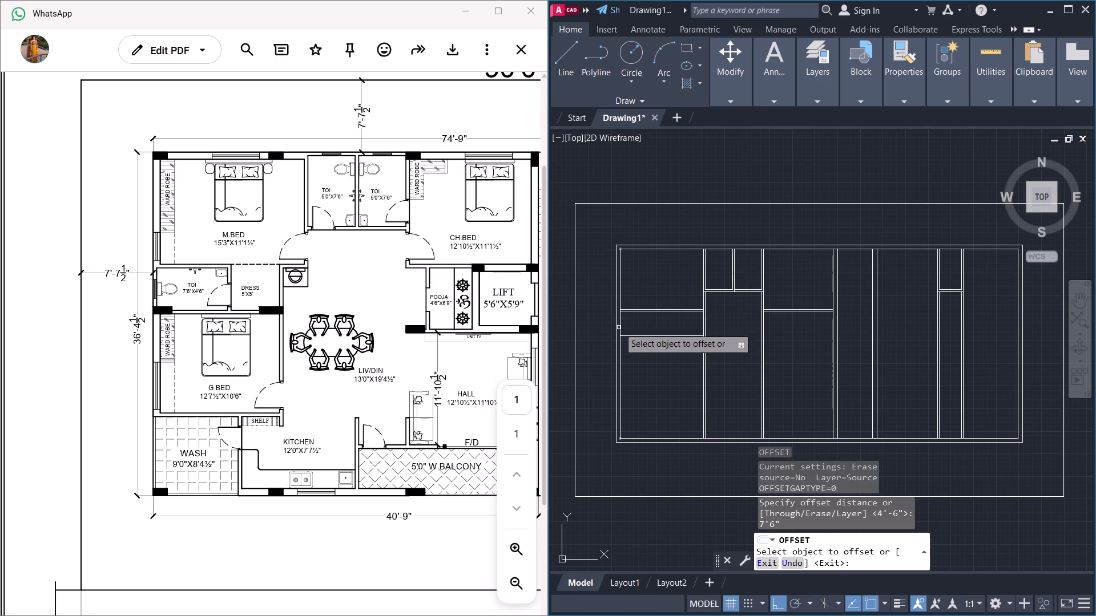
click(620, 327)
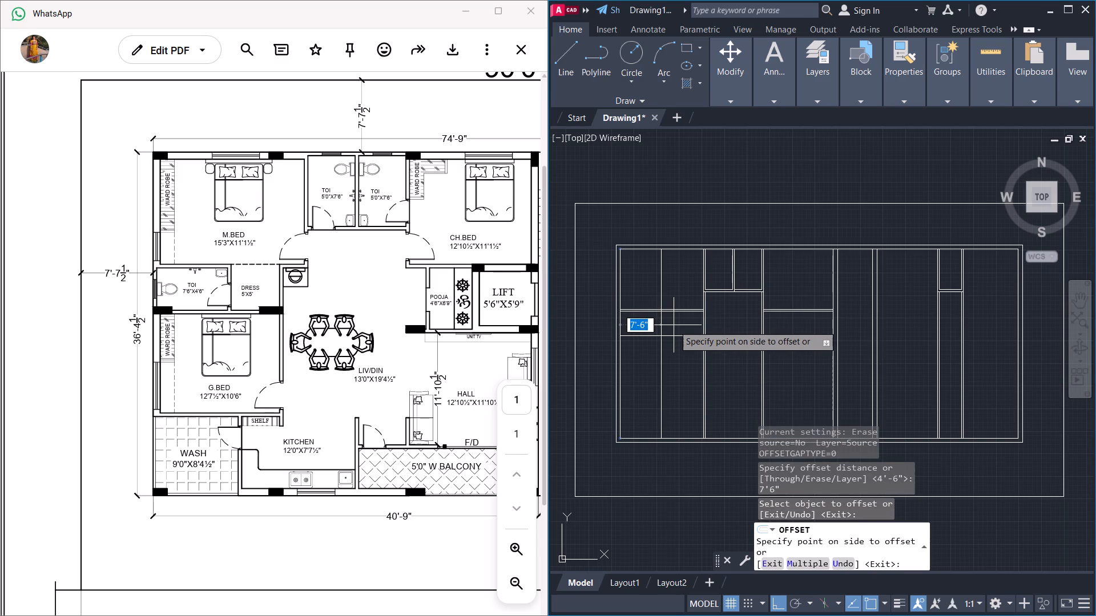
click(674, 325)
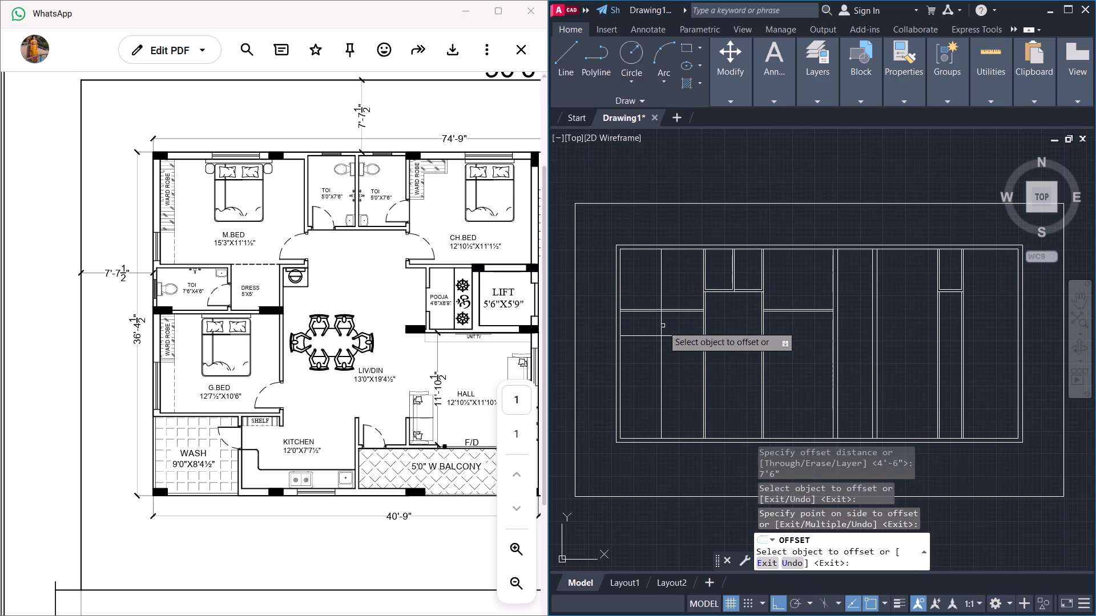
Offset the attached toilet's side partition line 4.5" for its wall thickness and end the Offset command.
click(661, 327)
text(4.5)
key(shift+quotedbl)
key(Return)
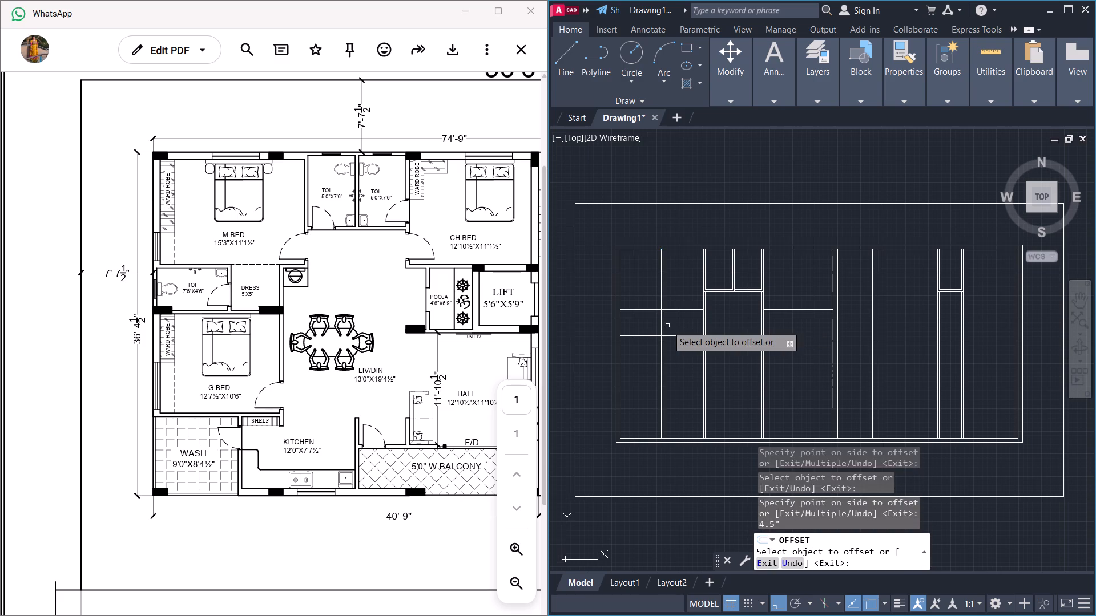
key(Escape)
key(Escape)
key(Escape)
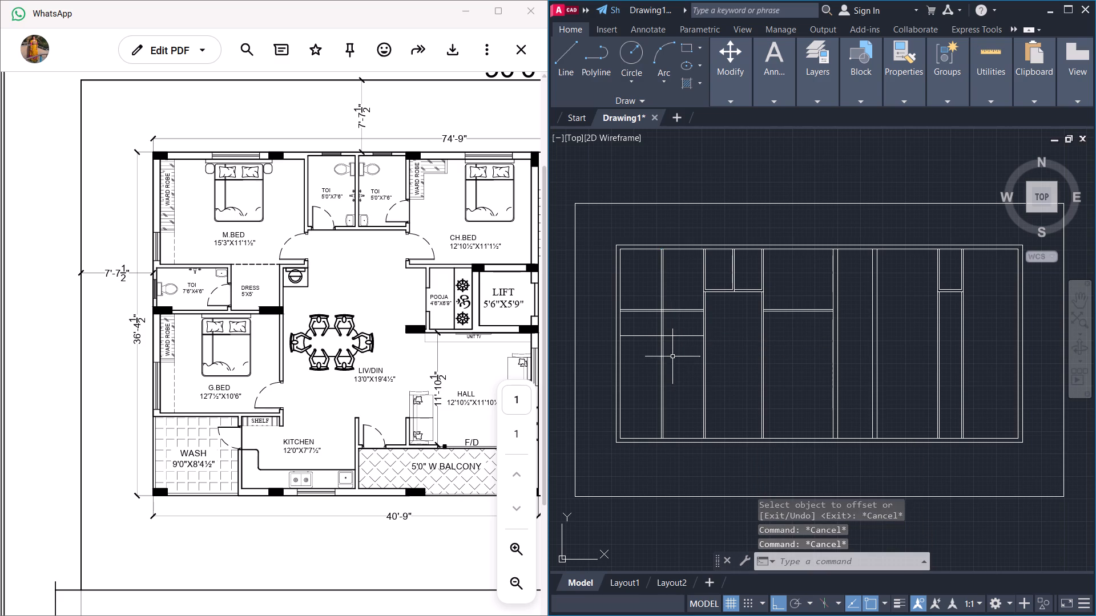
Offset the attached toilet's lower horizontal line 4.5" downward to form the partition above the guest bedroom.
key(o)
key(Return)
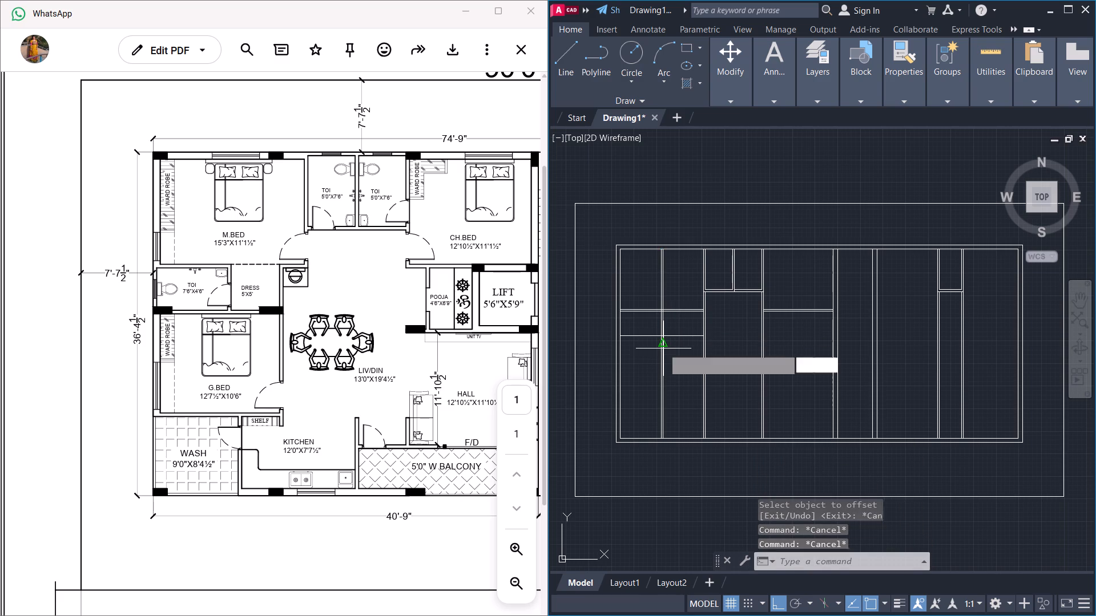
key(4)
key(period)
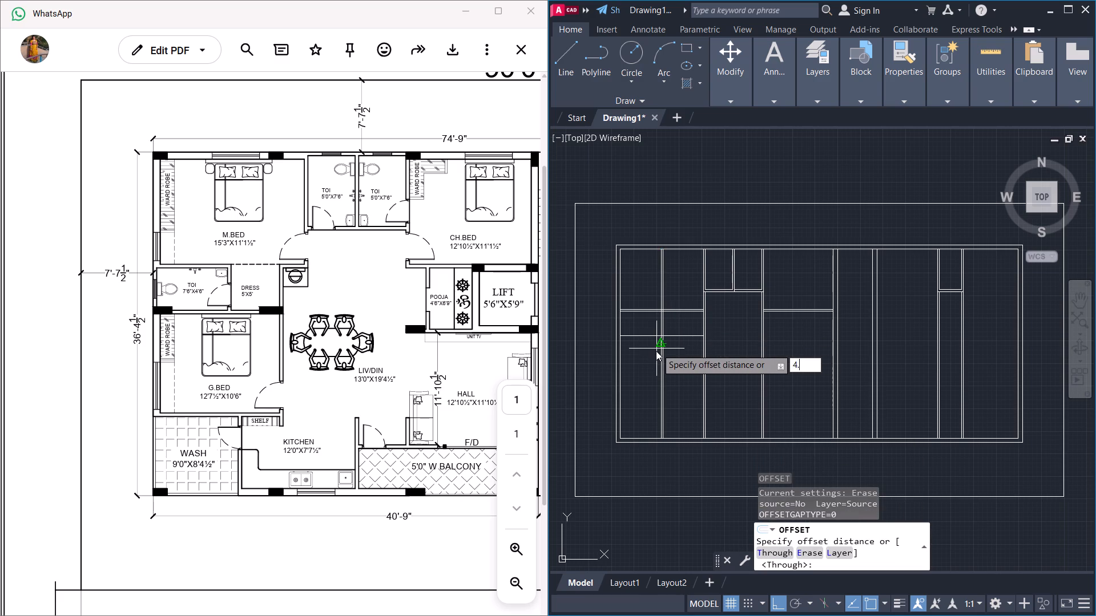
text(5")
key(Return)
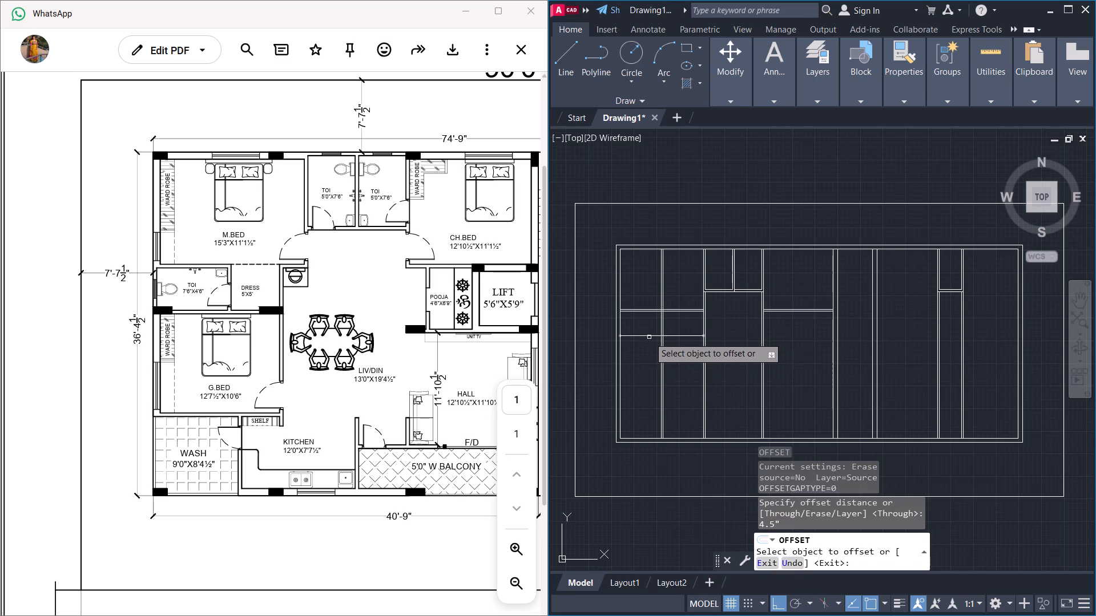
click(649, 337)
click(661, 364)
key(Escape)
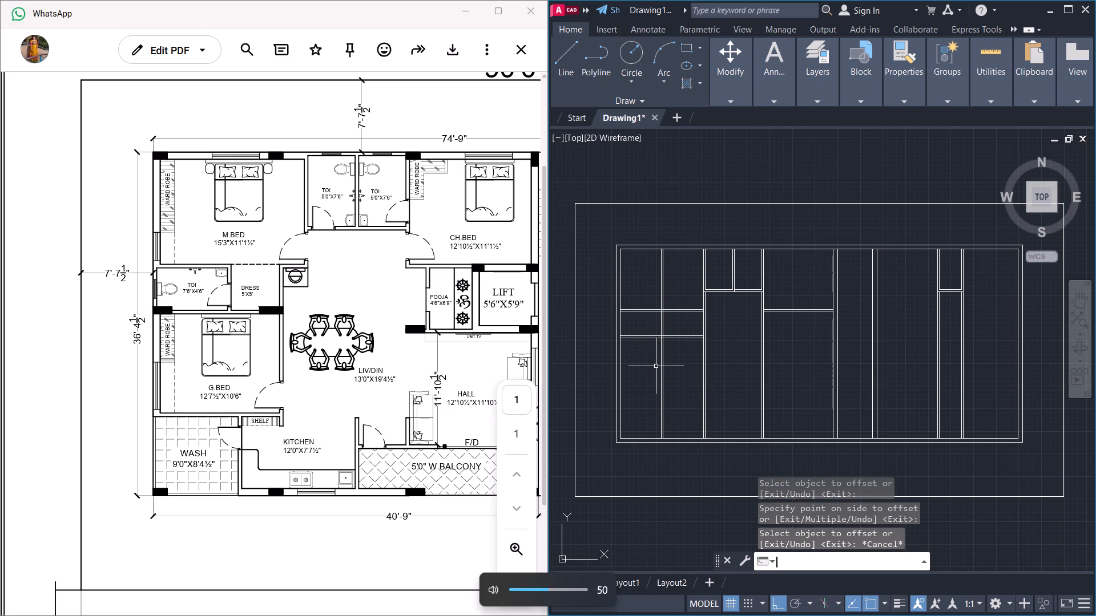
key(Escape)
key(Escape)
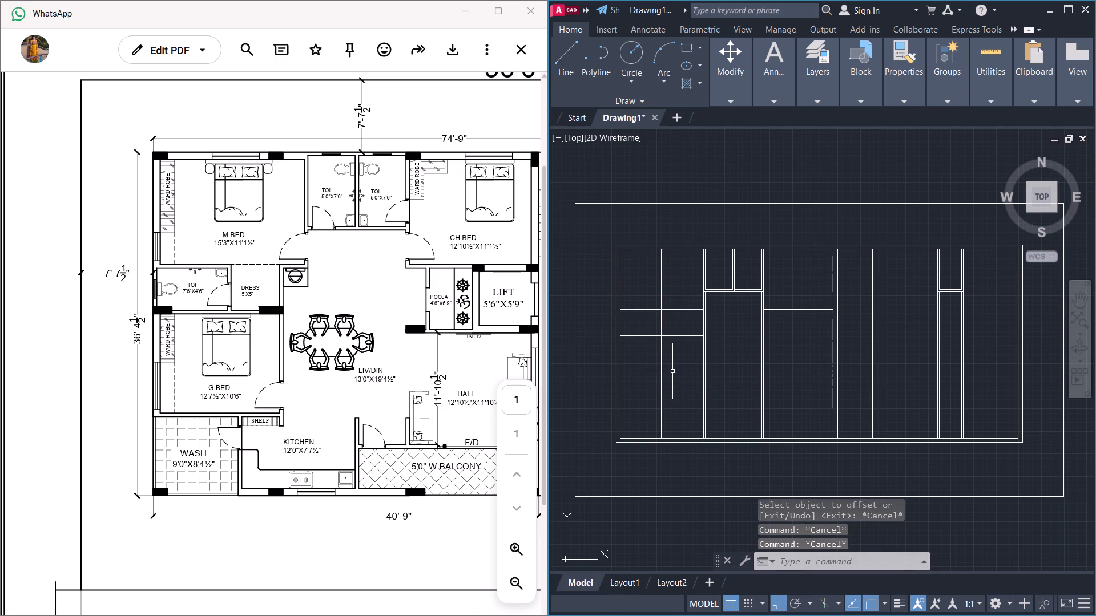
Trim the attached toilet's vertical partition lines where they run into the guest bedroom below and the master bedroom above.
key(t)
key(r)
key(Return)
drag(674, 376, 620, 364)
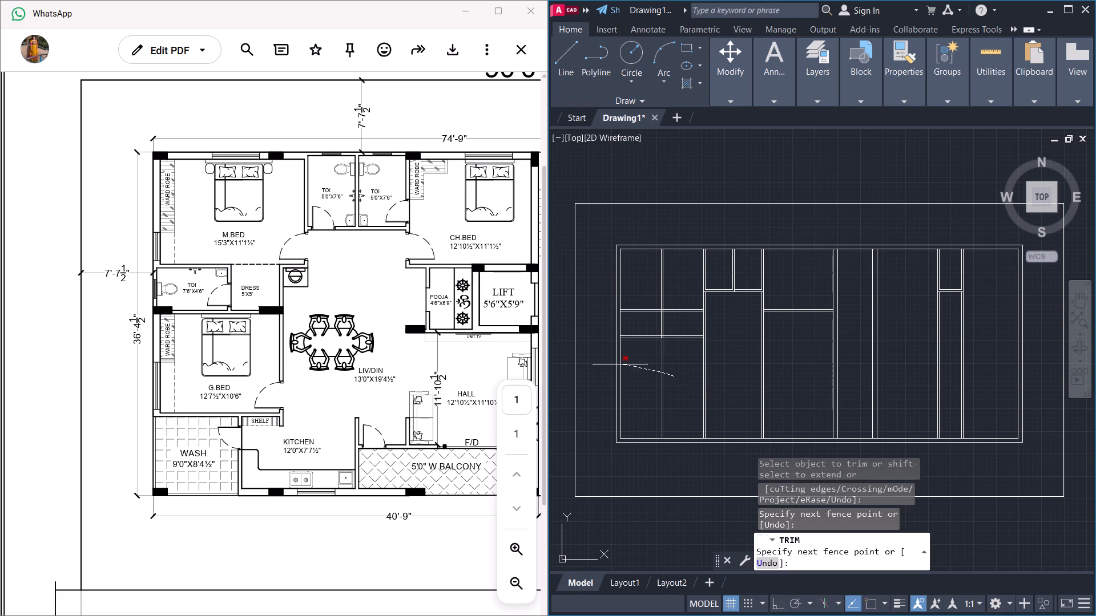
drag(620, 364, 623, 364)
drag(666, 294, 662, 281)
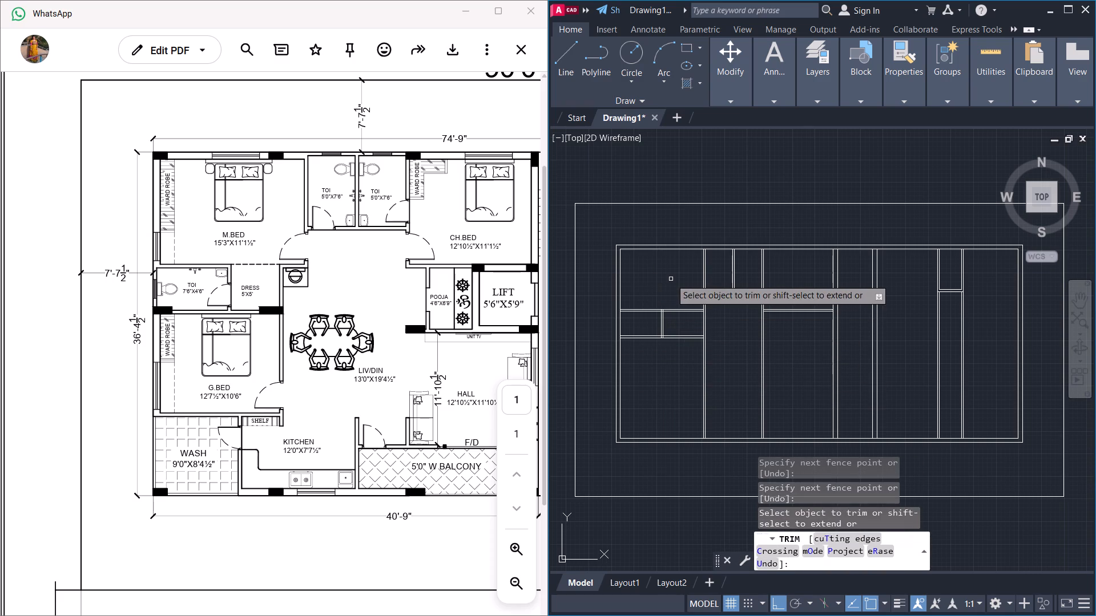
key(Escape)
key(Escape)
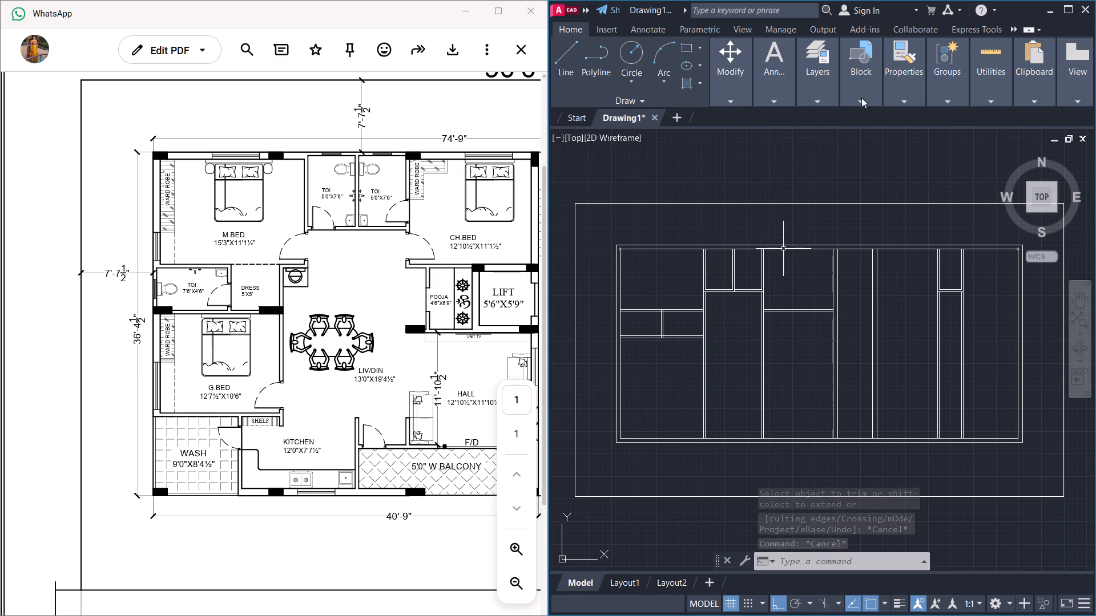
Measure the attached toilet and the dress area beside it with quick measurement.
click(990, 97)
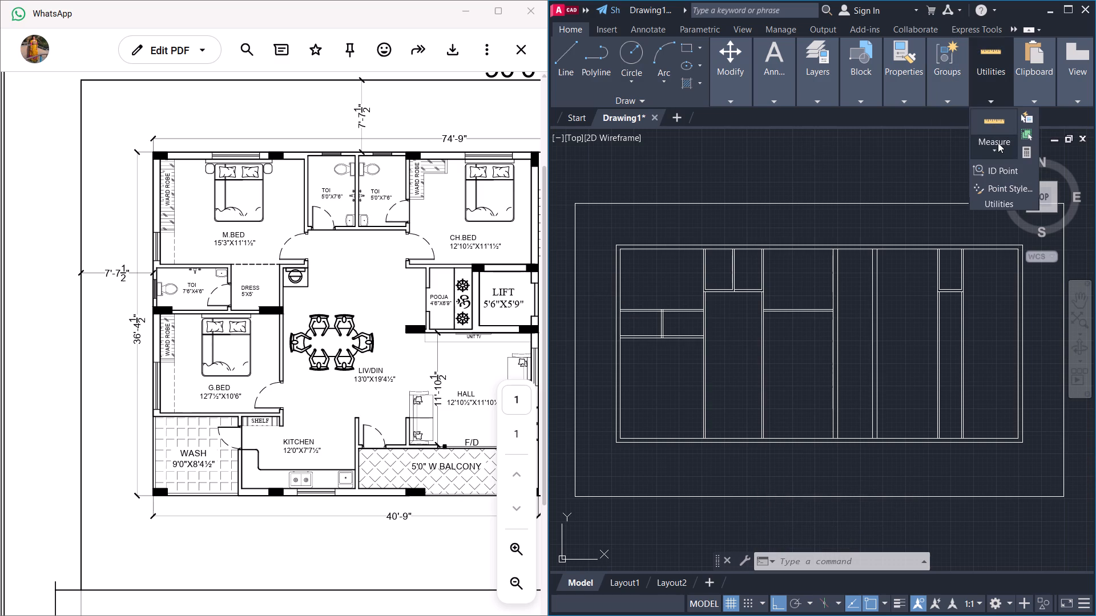
click(1000, 144)
click(998, 171)
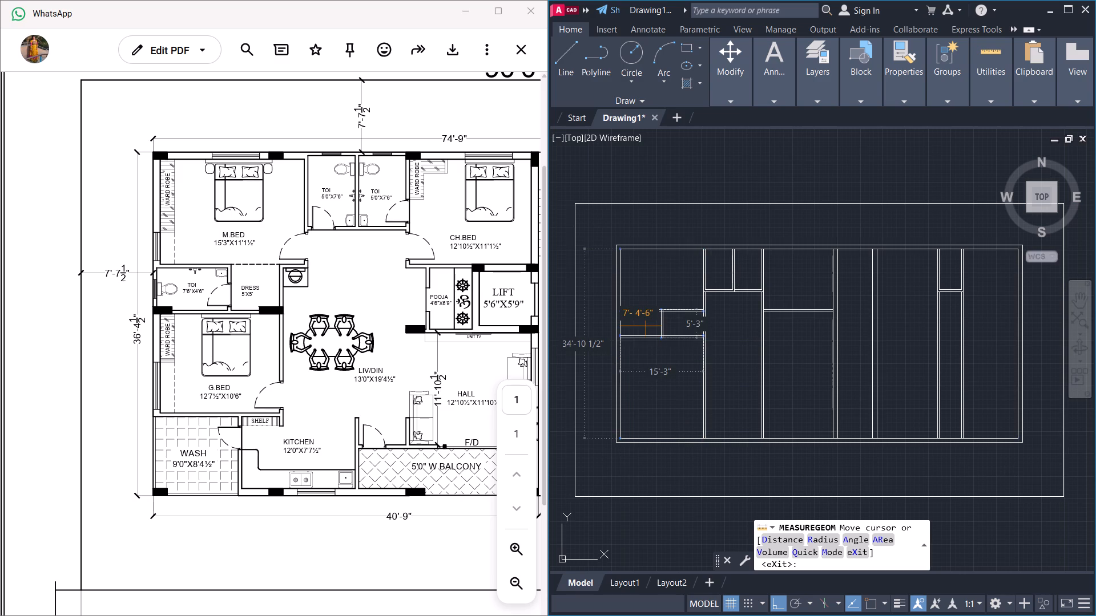
scroll(646, 326, up, 3)
scroll(647, 326, down, 2)
scroll(648, 326, up, 1)
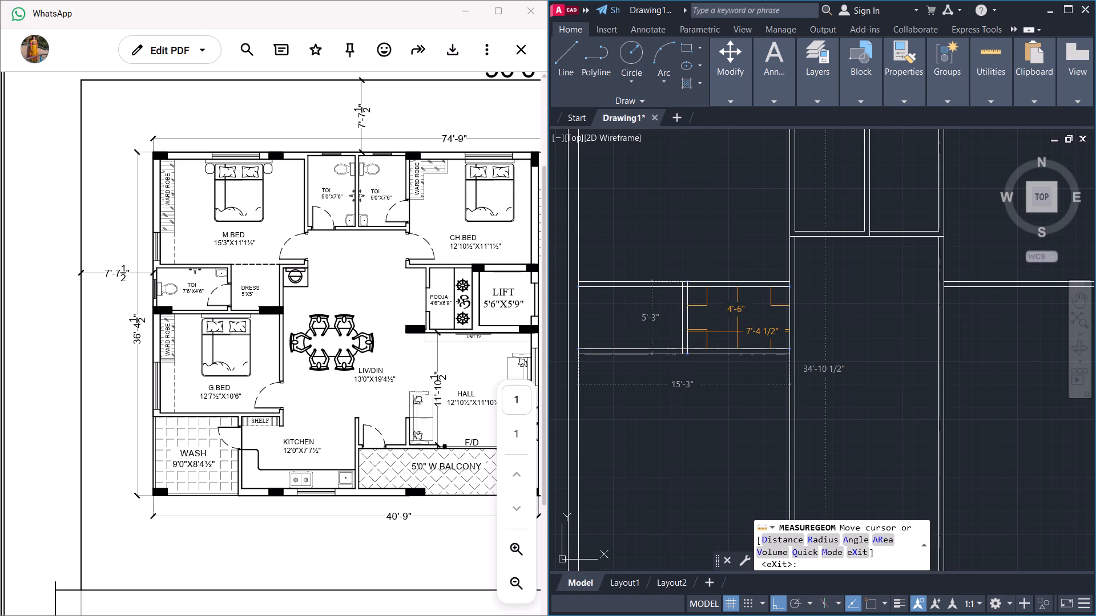
key(Escape)
Offset the dress-side line of the attached toilet's partition 5' into the dress area to set its width.
key(o)
key(Return)
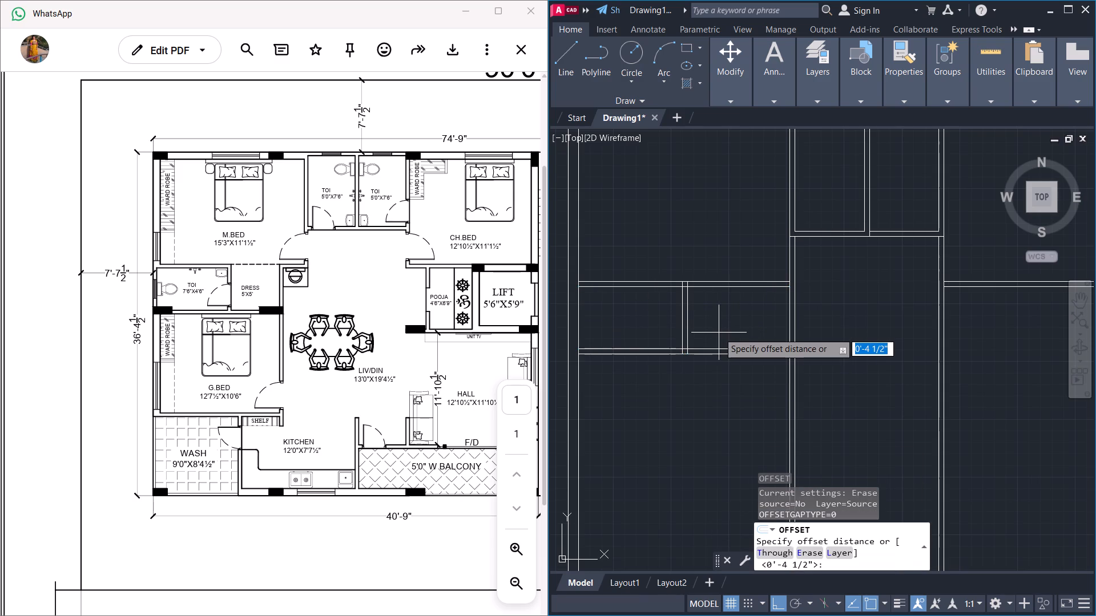
key(5)
key(apostrophe)
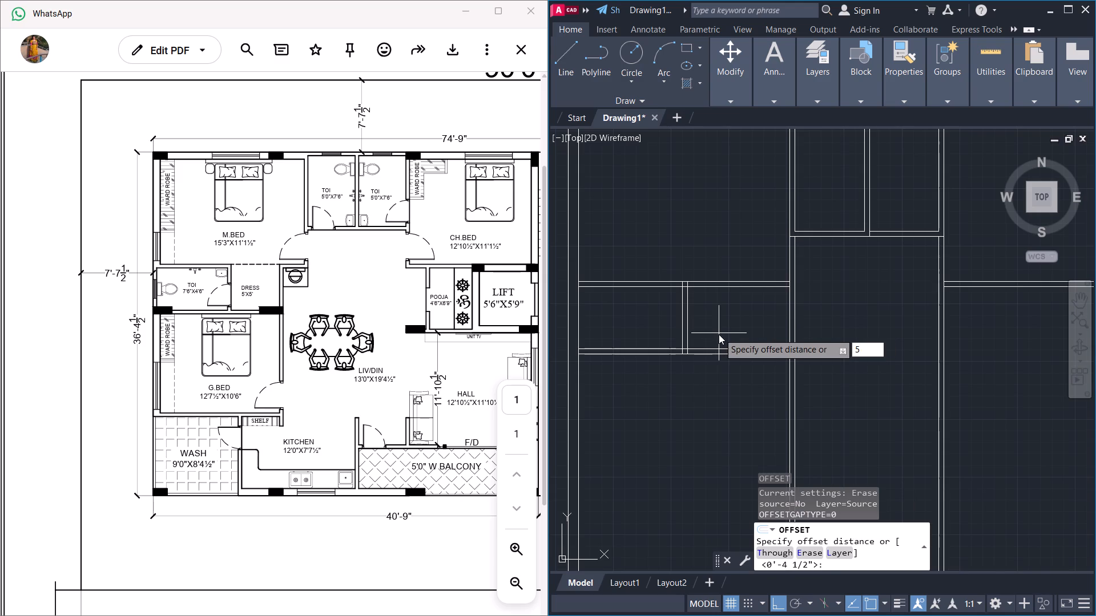
key(Return)
click(687, 326)
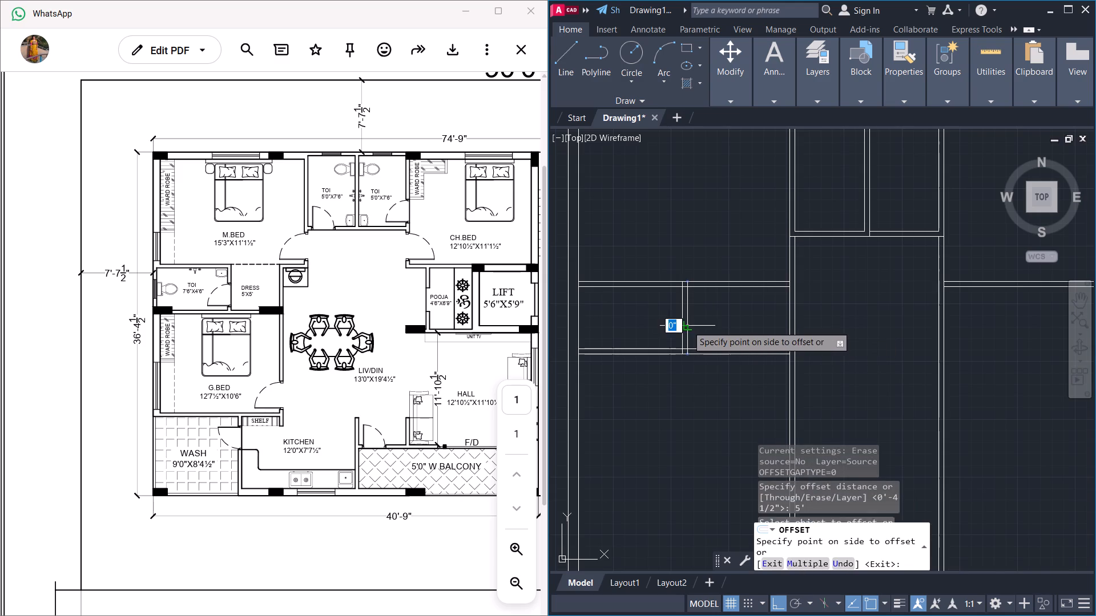
click(742, 322)
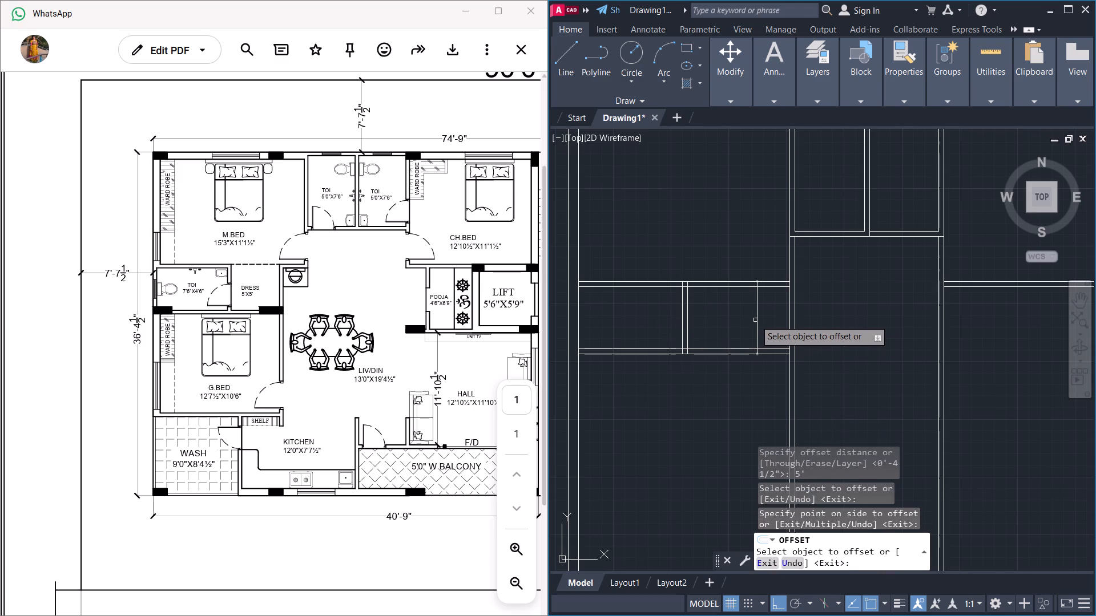
Offset the new dress boundary line 4.5" outward for its partition thickness and end the Offset command.
click(757, 318)
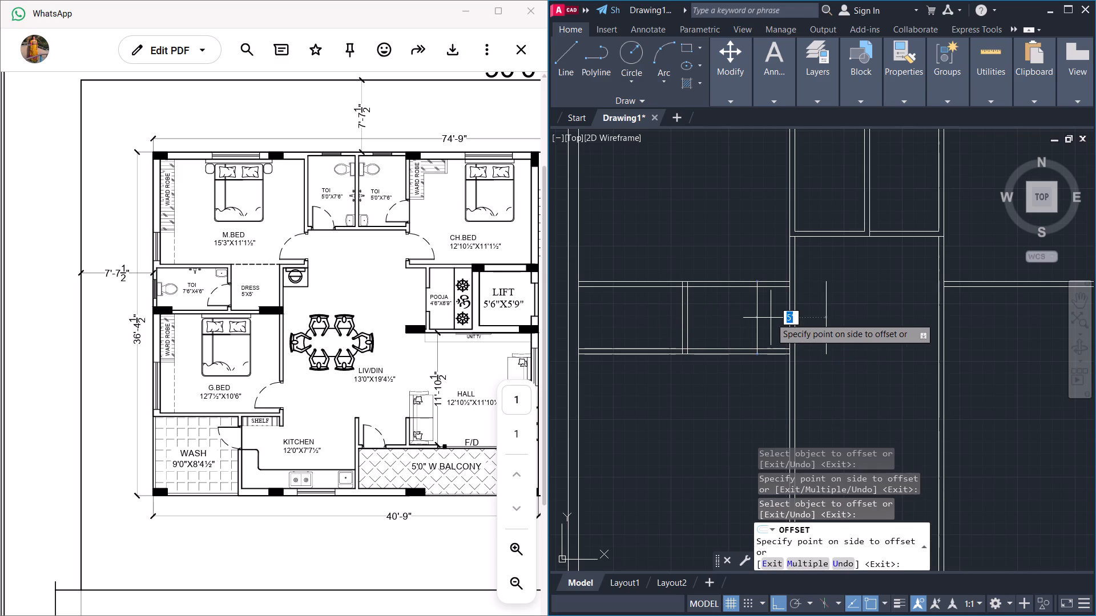
key(4)
text(.5)
key(shift+quotedbl)
key(Return)
key(Escape)
key(Escape)
key(Escape)
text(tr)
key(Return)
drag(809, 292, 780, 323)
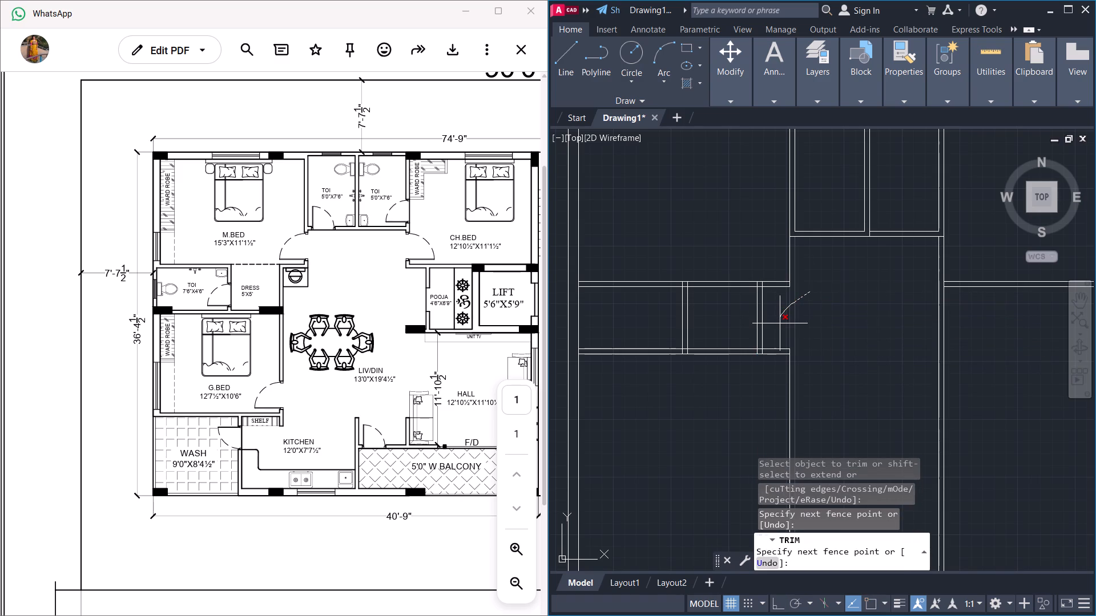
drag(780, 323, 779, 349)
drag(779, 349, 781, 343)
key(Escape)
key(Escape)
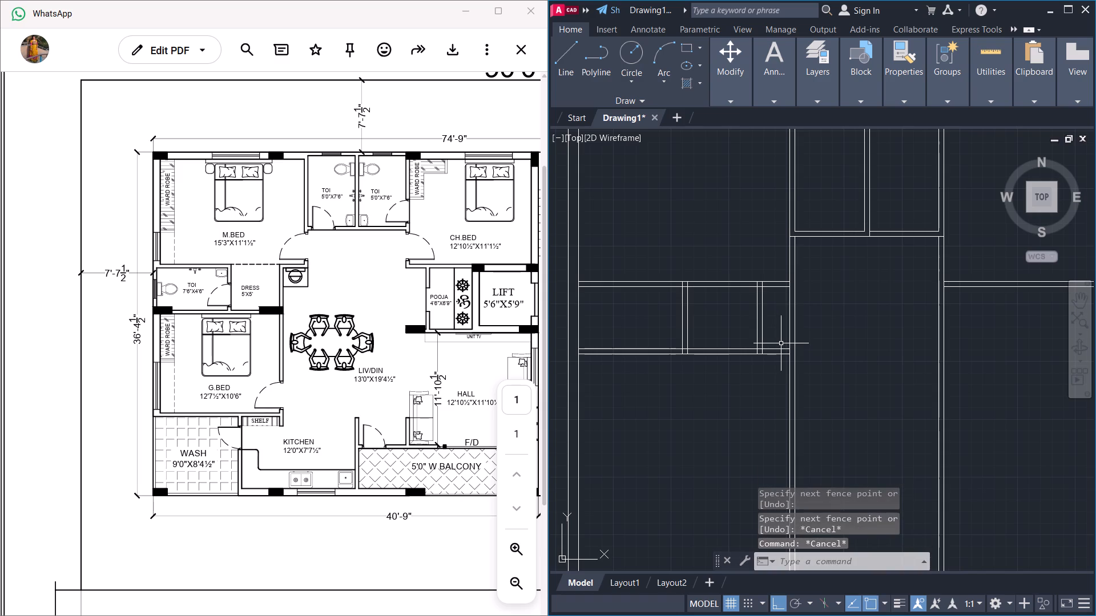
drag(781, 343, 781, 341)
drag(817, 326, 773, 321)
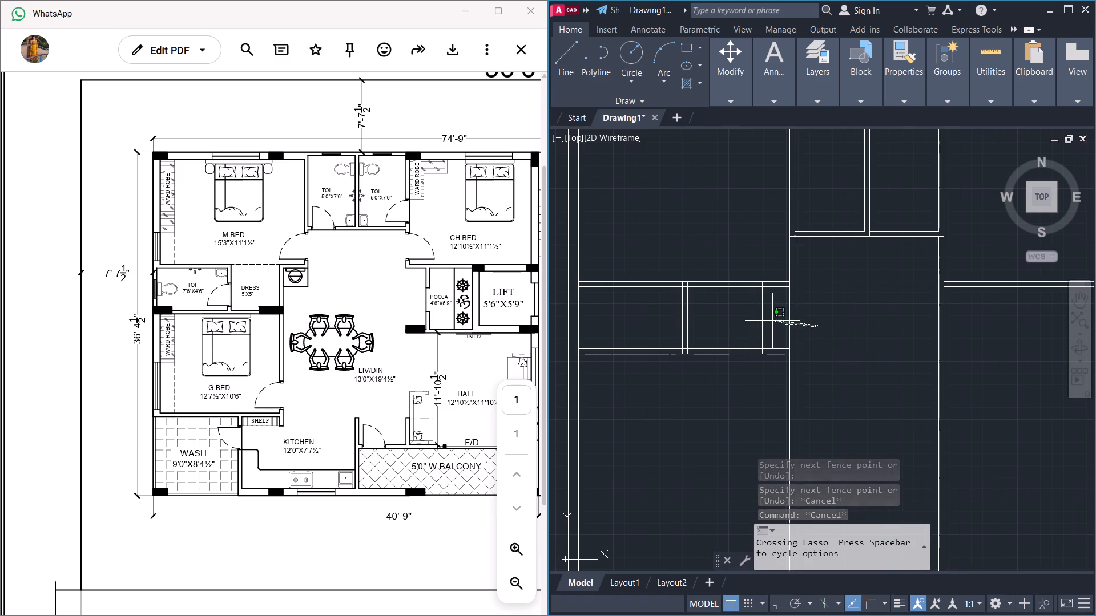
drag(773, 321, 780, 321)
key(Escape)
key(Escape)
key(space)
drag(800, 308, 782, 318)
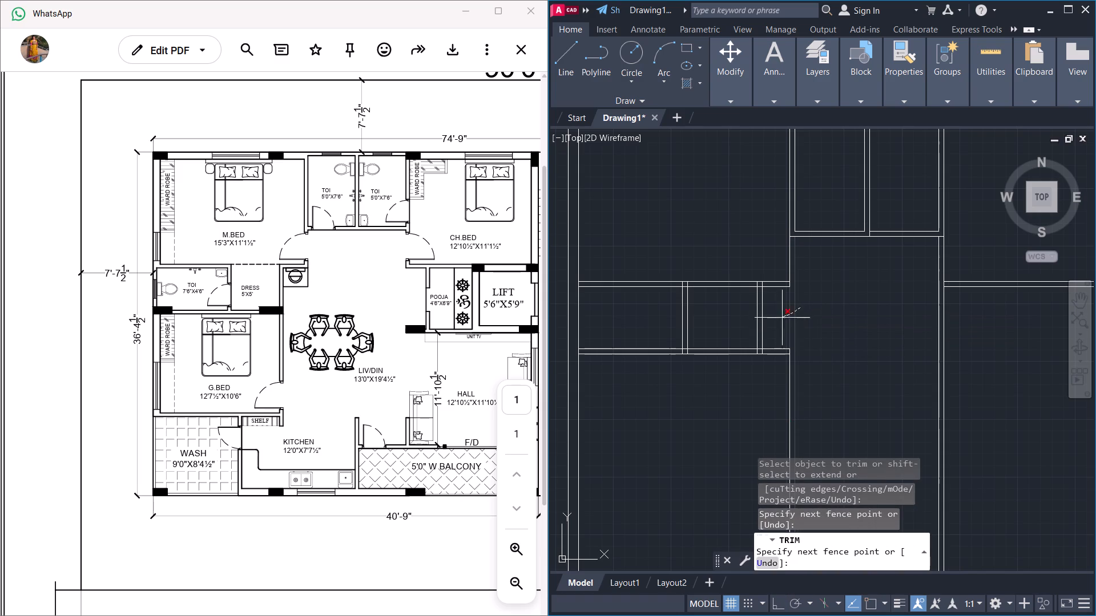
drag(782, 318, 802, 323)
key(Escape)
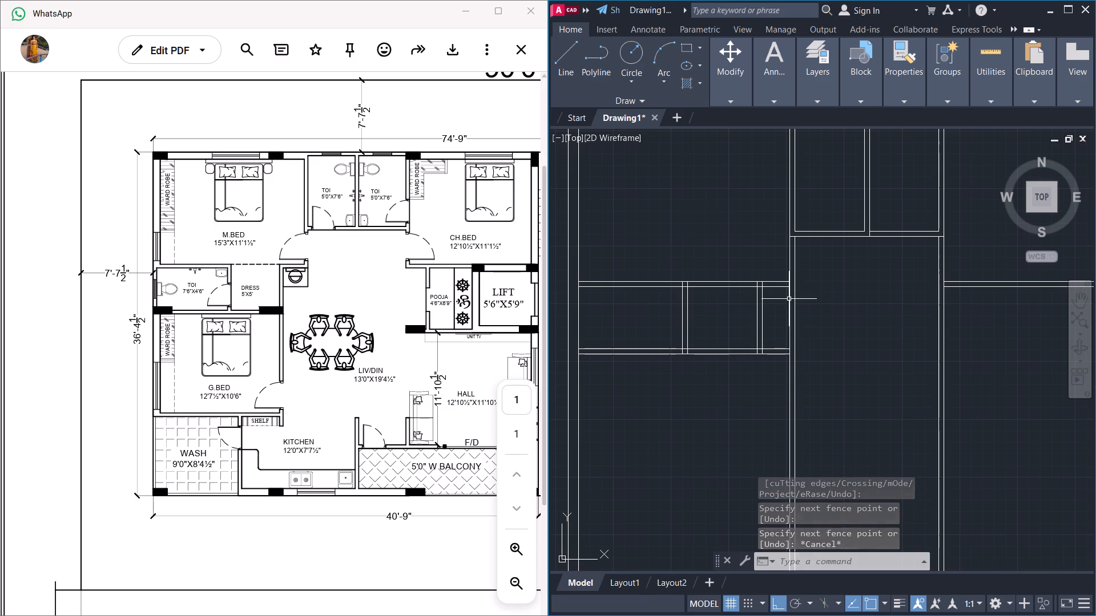
Close the master bedroom's lower wall corner, trimming the side wall below it and the lower partition lines beyond the dress wall.
key(space)
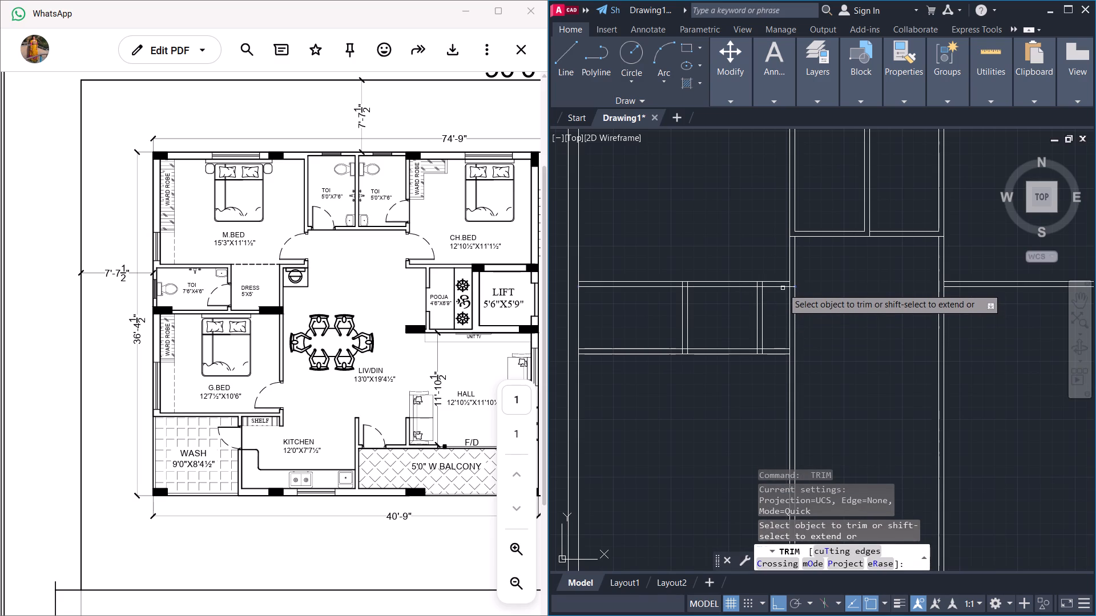
shift+click(783, 287)
drag(816, 303, 782, 314)
drag(787, 328, 808, 378)
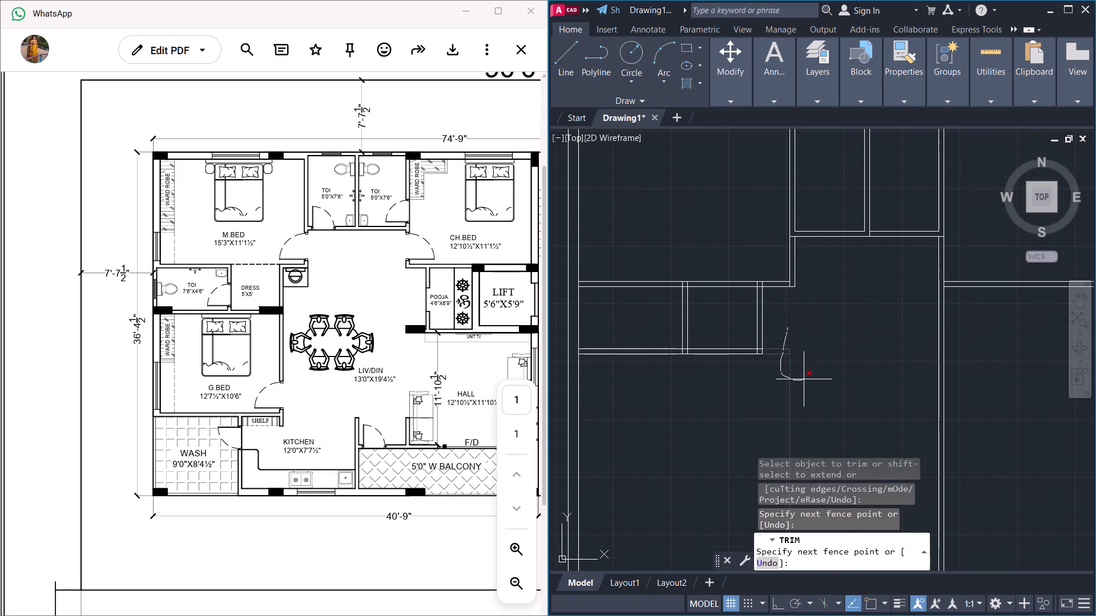
drag(808, 378, 815, 372)
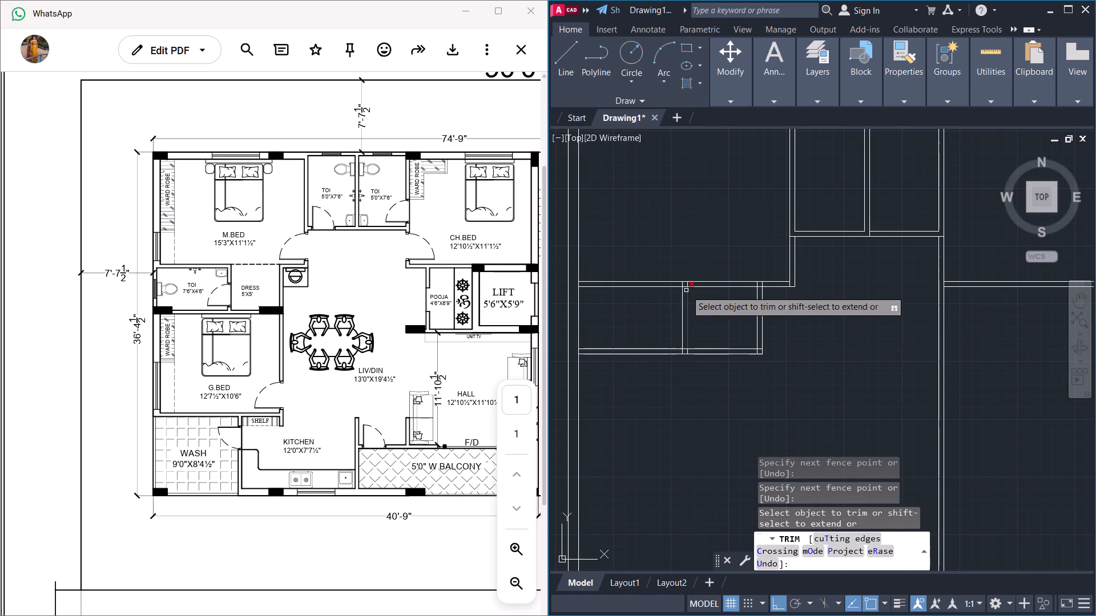
Trim the junctions of both dress side partitions with the master bedroom partition, removing its lower line across the dress.
scroll(686, 290, up, 2)
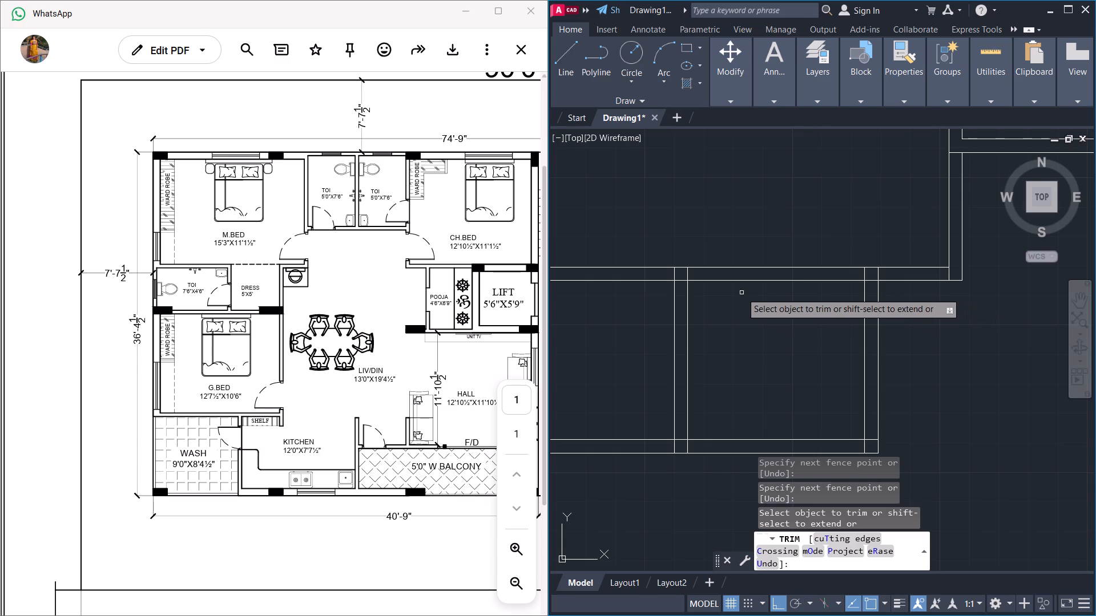
drag(665, 273, 675, 275)
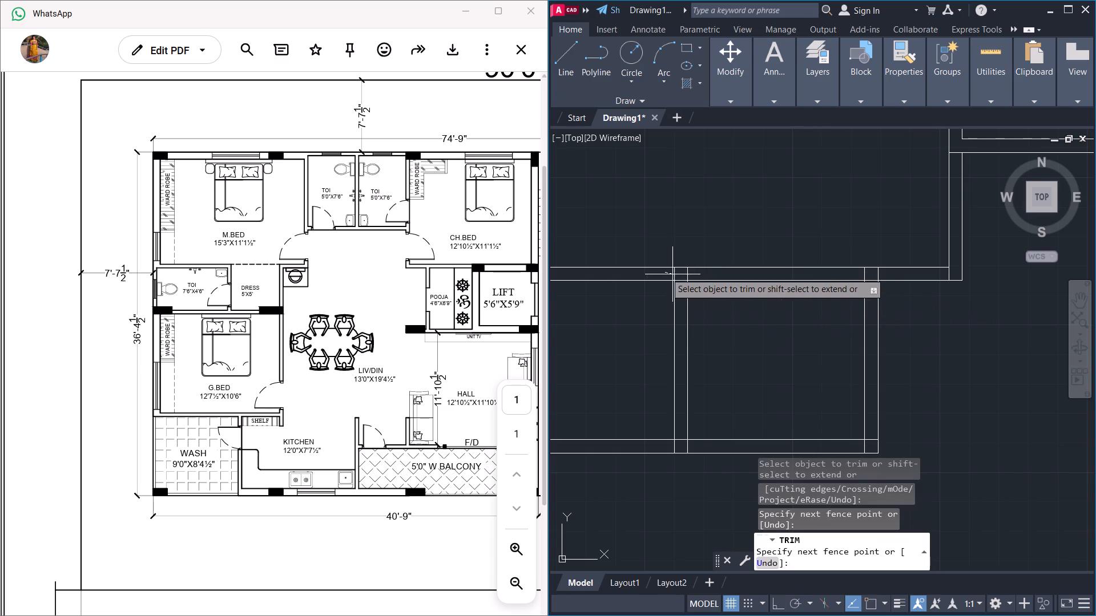
drag(675, 275, 680, 292)
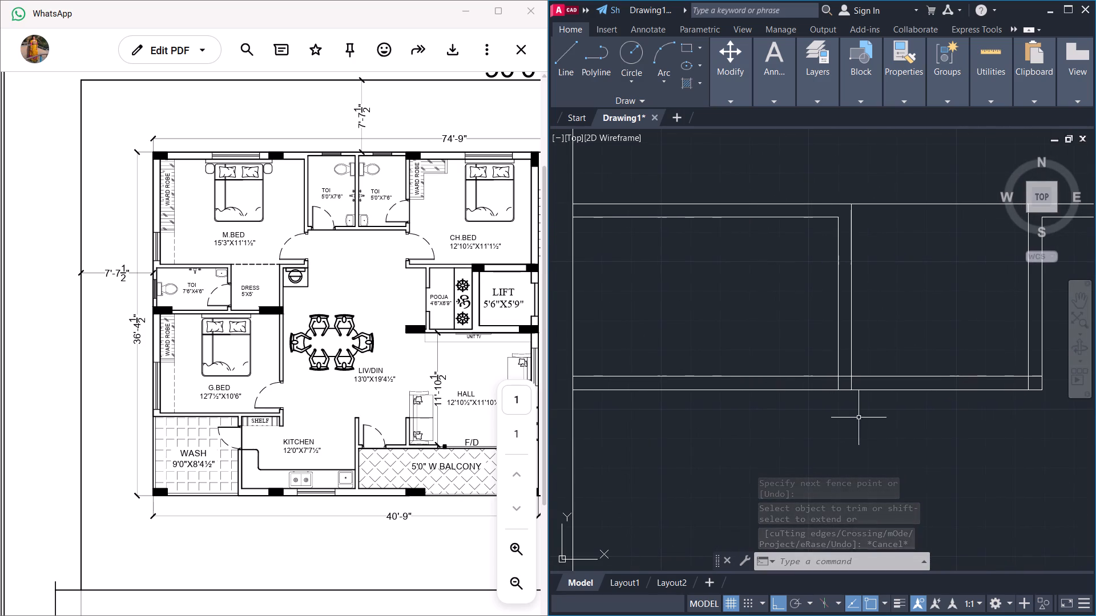
Trim the junction where the partition between the attached toilet and dress meets the lower partition.
scroll(855, 405, up, 1)
key(space)
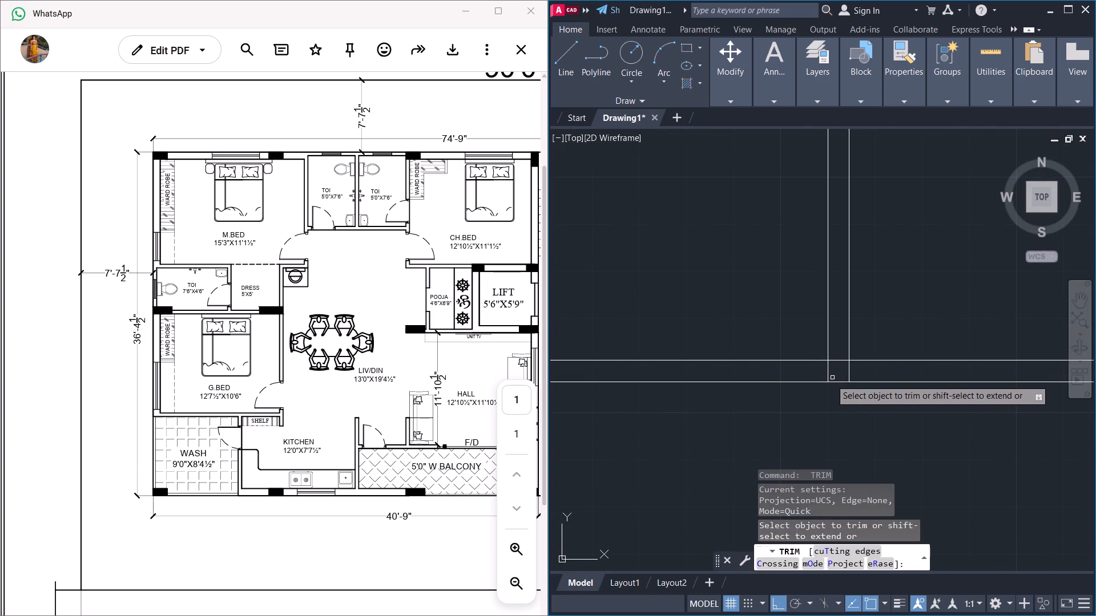
drag(841, 359, 873, 369)
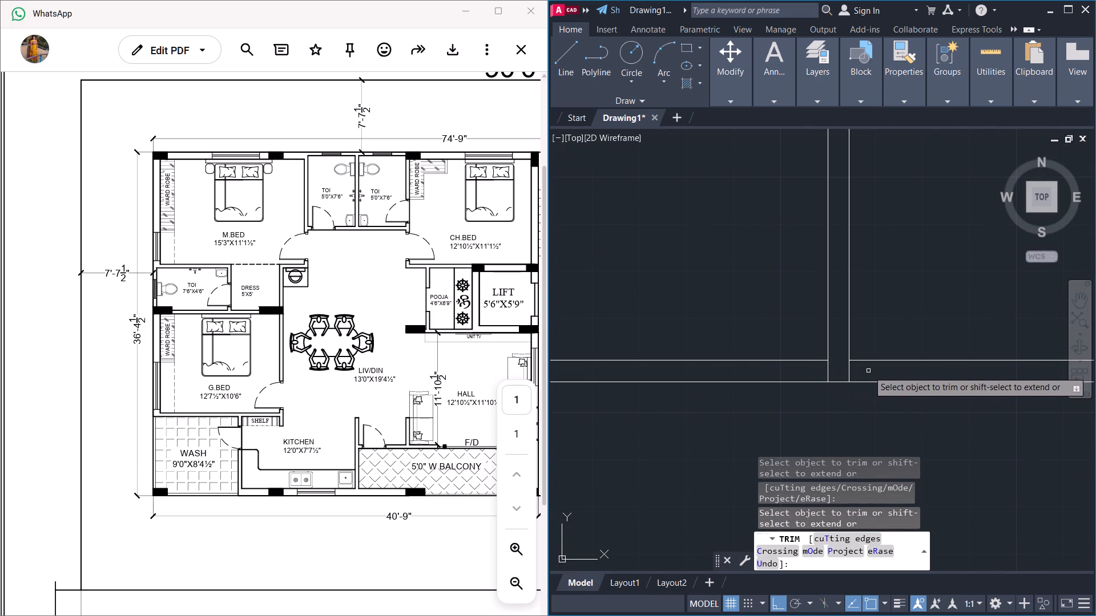
drag(868, 372, 813, 371)
scroll(927, 376, down, 2)
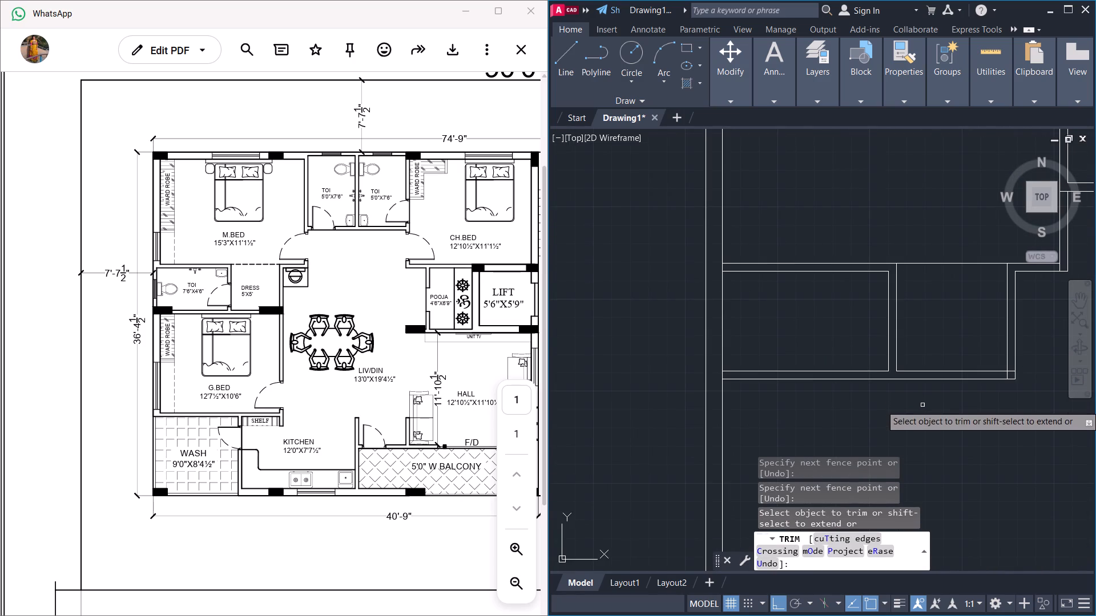
Trim the inner overlapping lines at the dress area's lower outer corner and end the Trim command.
middle_drag(922, 405, 841, 410)
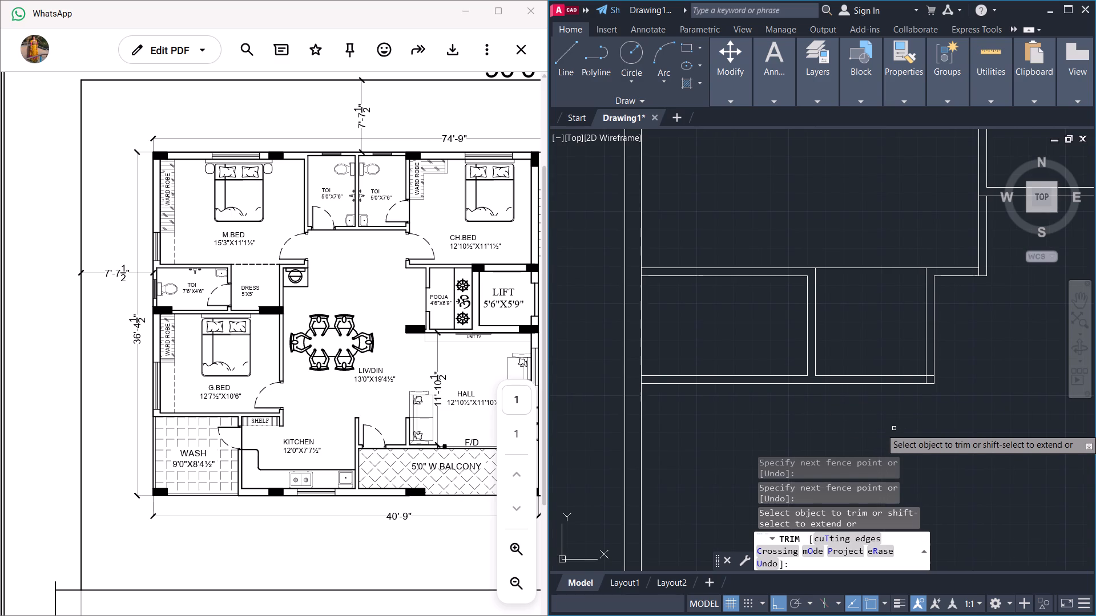
middle_drag(881, 429, 816, 421)
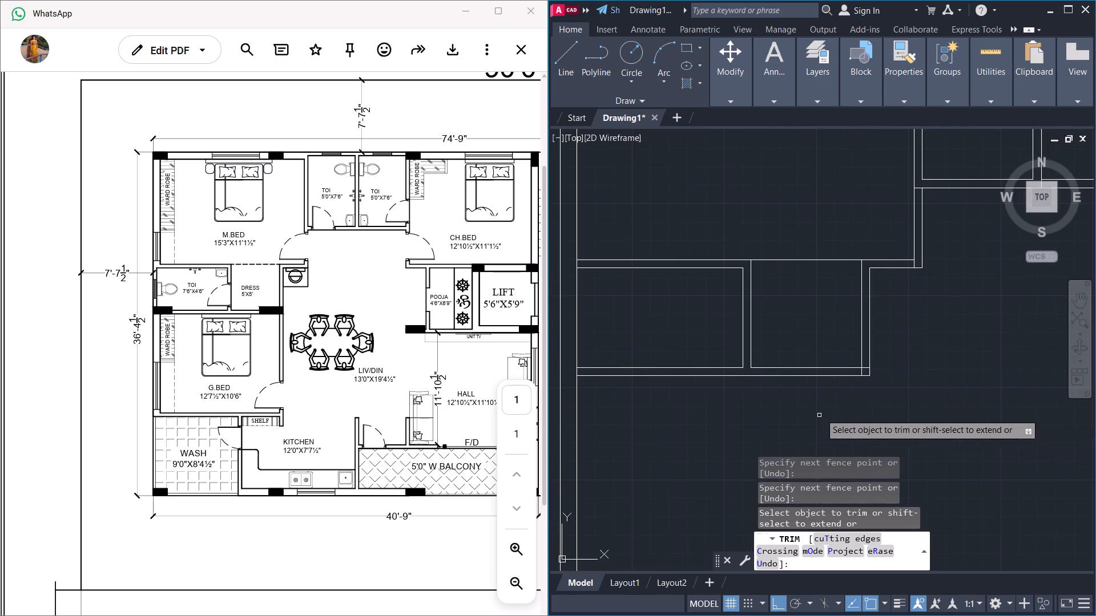
shift+click(737, 369)
scroll(857, 380, up, 2)
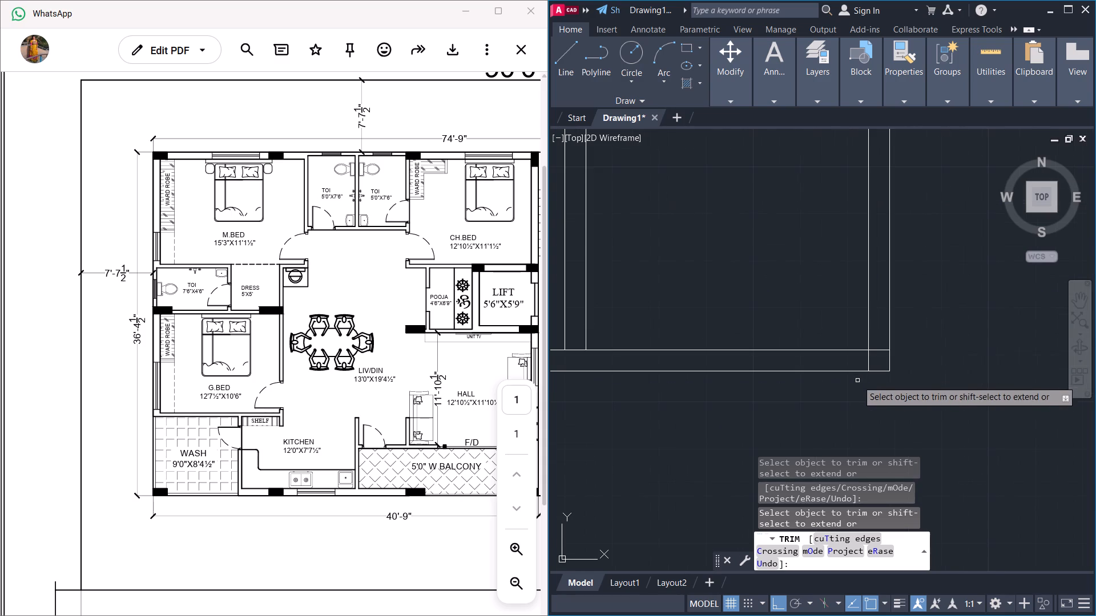
drag(880, 342, 856, 363)
scroll(859, 366, down, 2)
scroll(894, 399, down, 1)
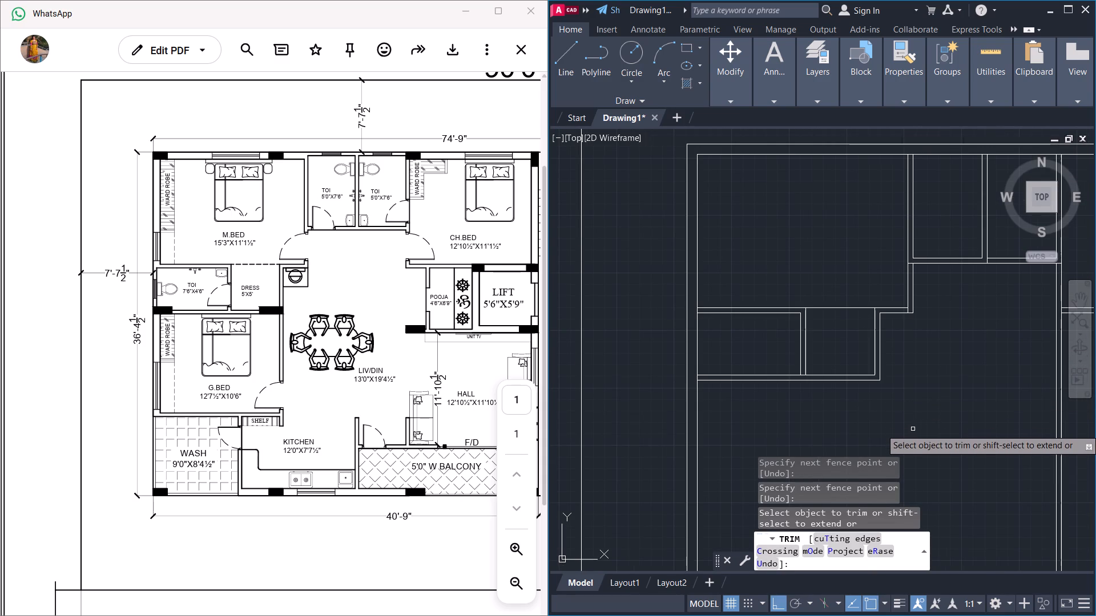
middle_drag(913, 429, 885, 386)
middle_drag(863, 376, 829, 335)
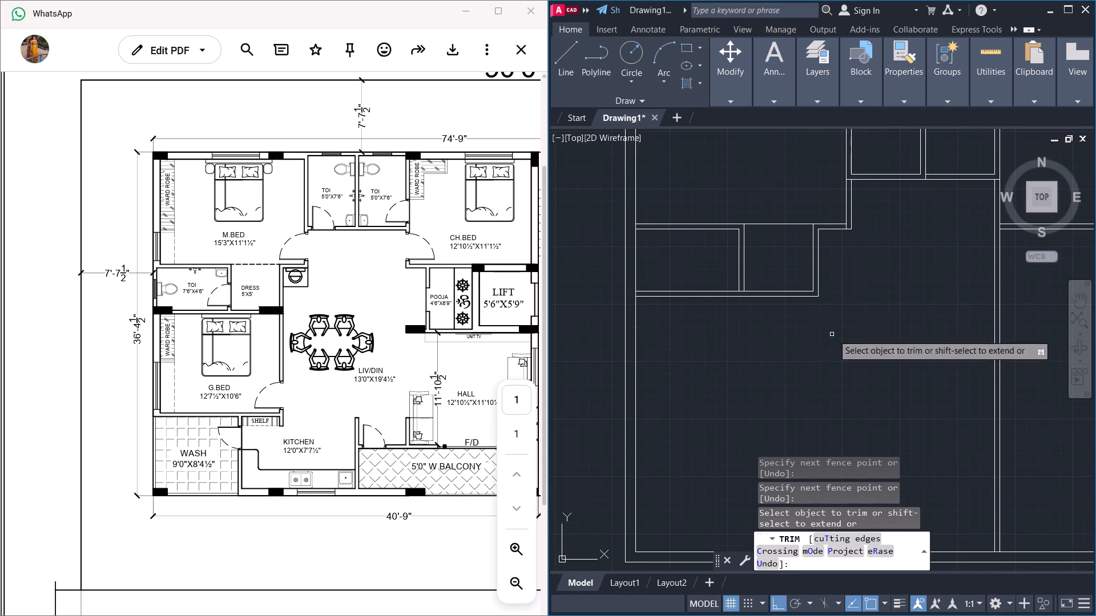
key(Escape)
key(Escape)
key(Escape)
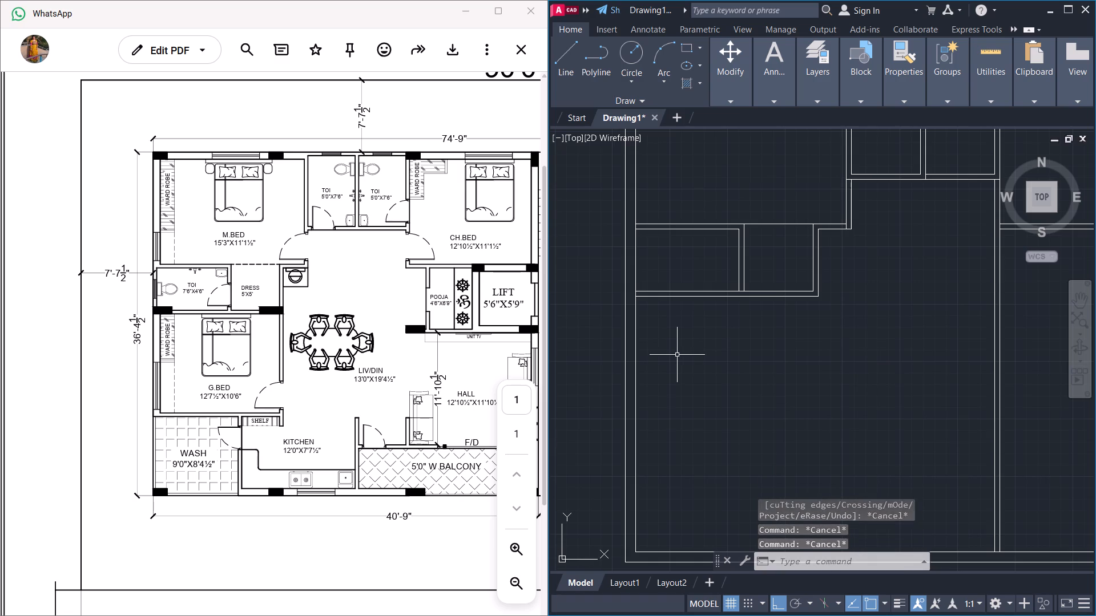
Offset the lower line of the toilet and dress partition 10'6" downward to set the guest bedroom's depth.
key(Escape)
key(o)
key(Return)
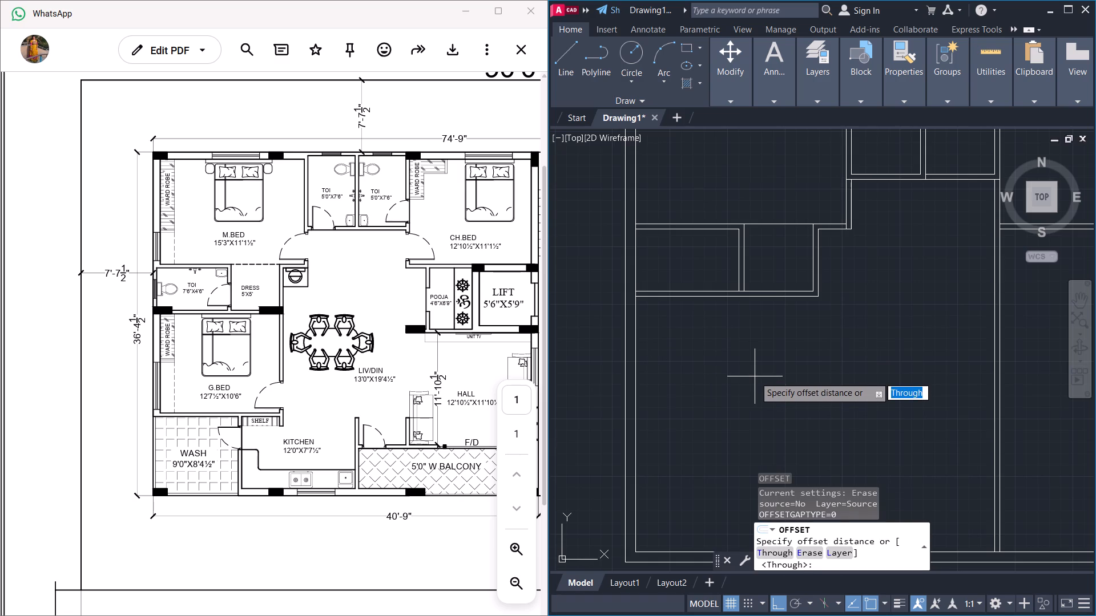
text(10'6")
key(Return)
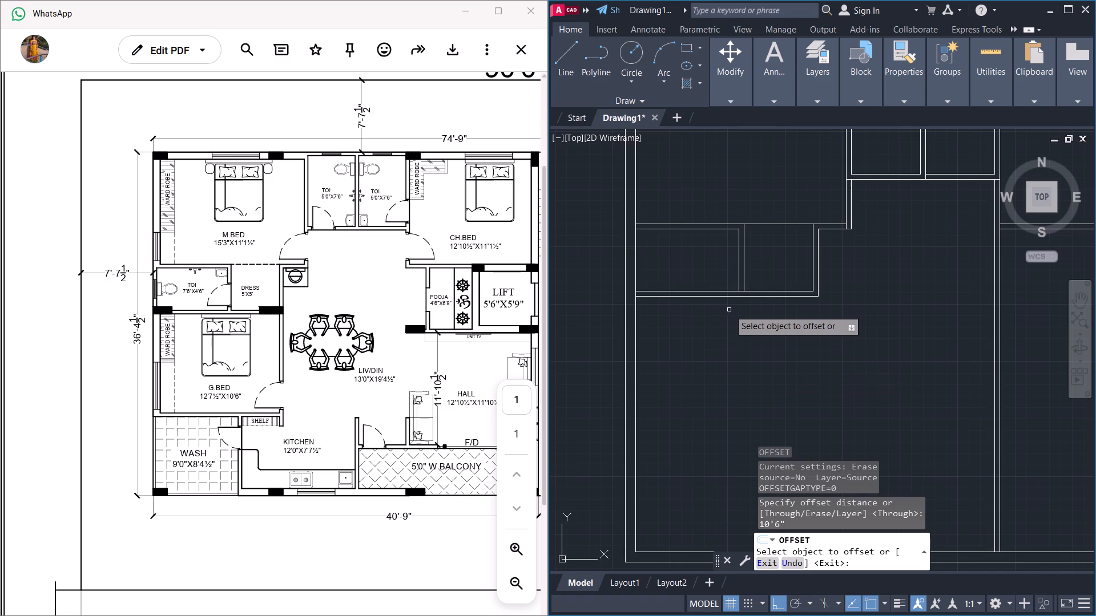
click(734, 297)
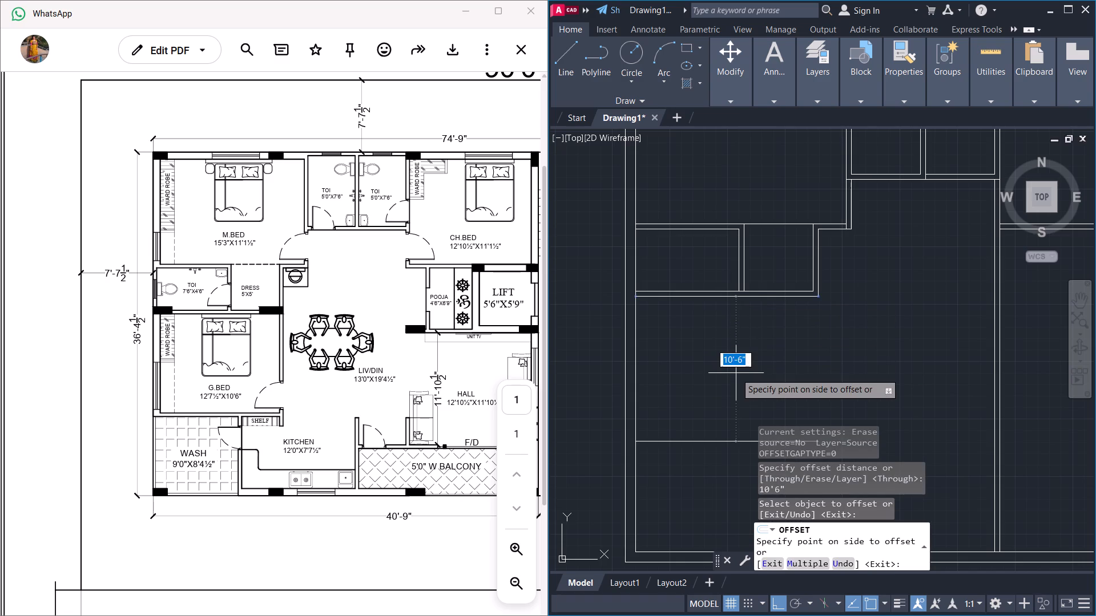
click(736, 373)
scroll(740, 369, down, 1)
scroll(746, 370, up, 1)
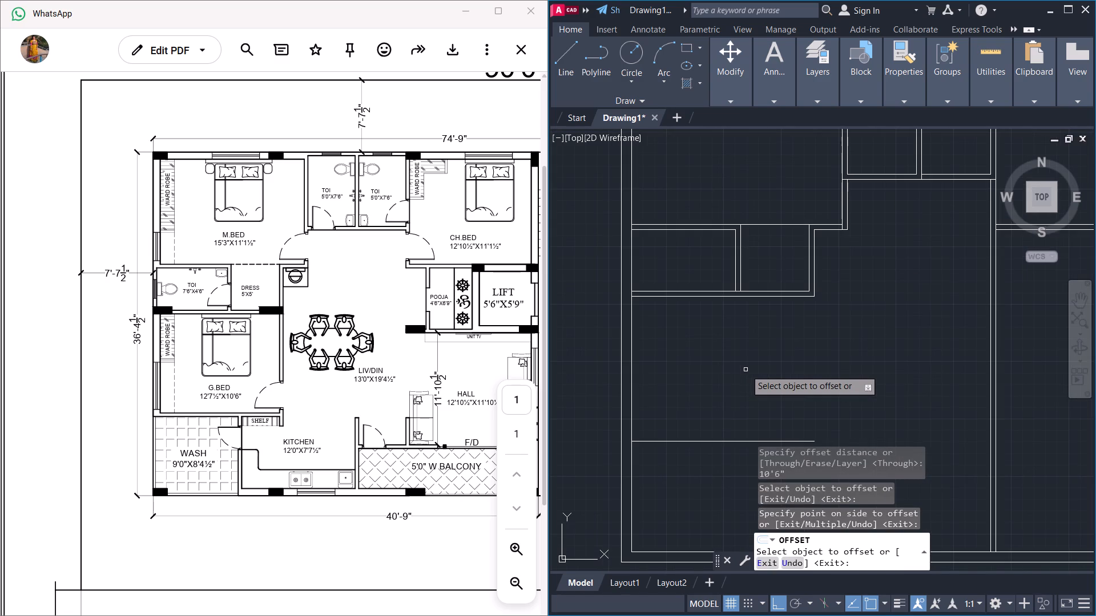
middle_drag(745, 370, 692, 352)
key(Escape)
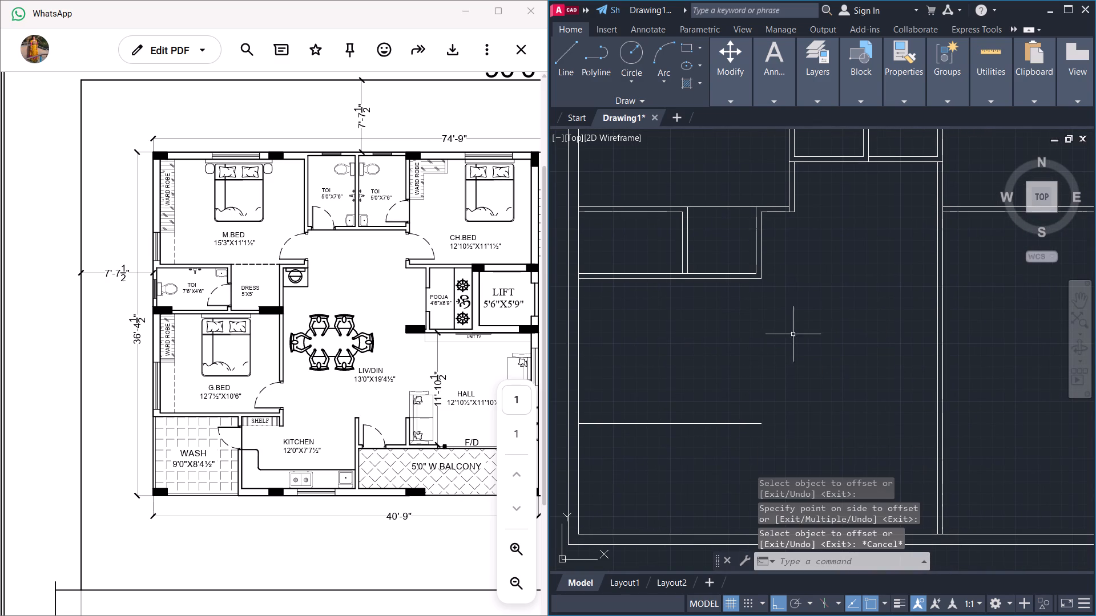
Draw the guest bedroom's side line from the dress's lower outer corner to the end of the offset line.
key(l)
key(Return)
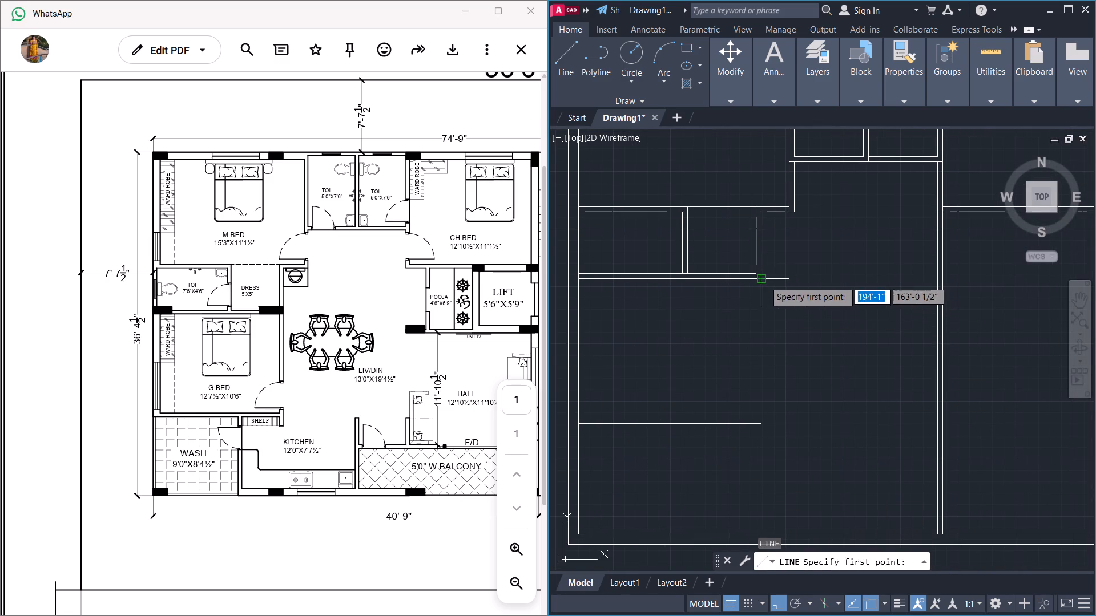
click(764, 281)
click(760, 420)
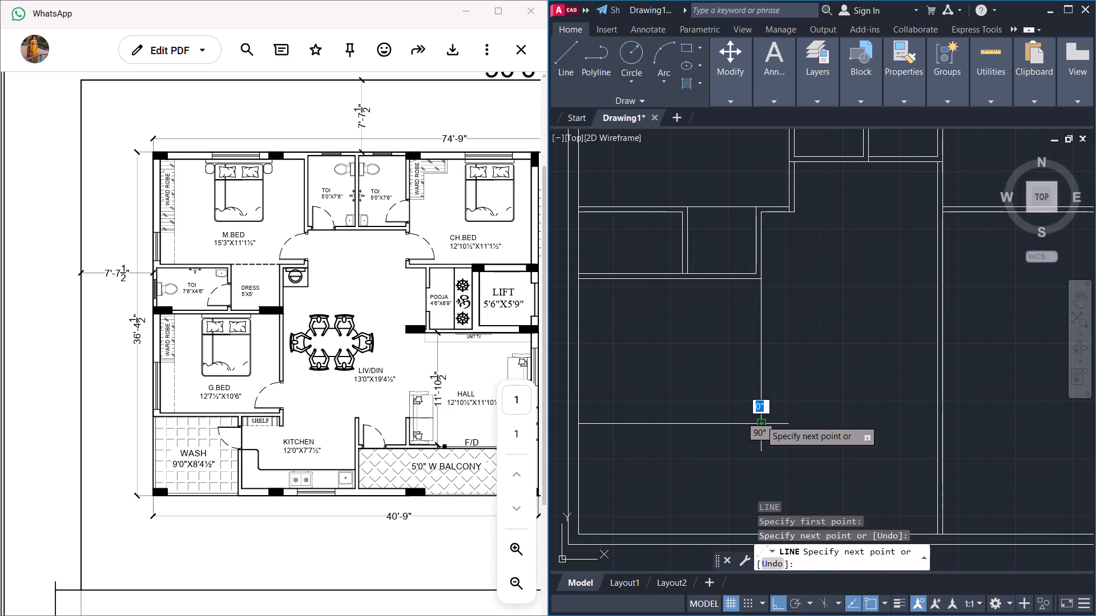
key(space)
Offset the guest bedroom's side line inward and its lower line outward by 4.5" for partition thickness.
key(o)
key(Return)
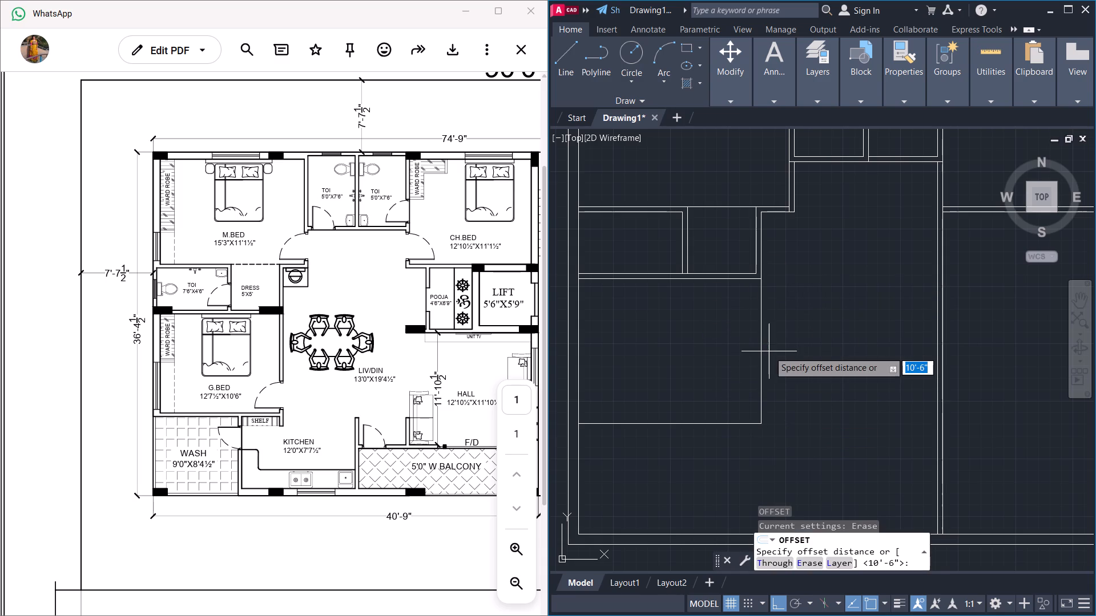
key(4)
text(.5)
key(shift+quotedbl)
key(Return)
click(761, 349)
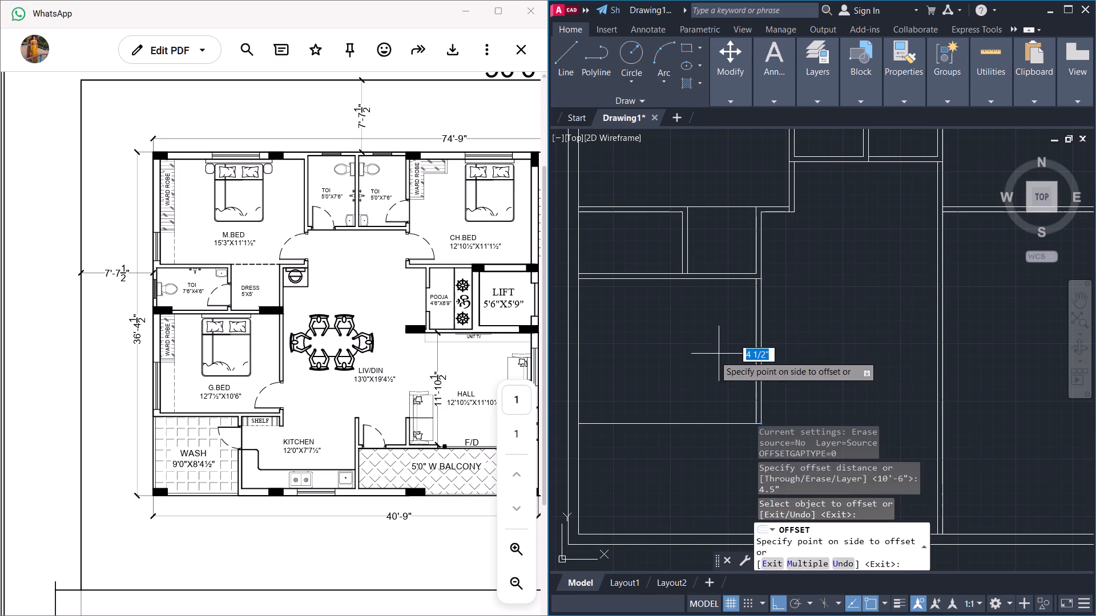
click(712, 356)
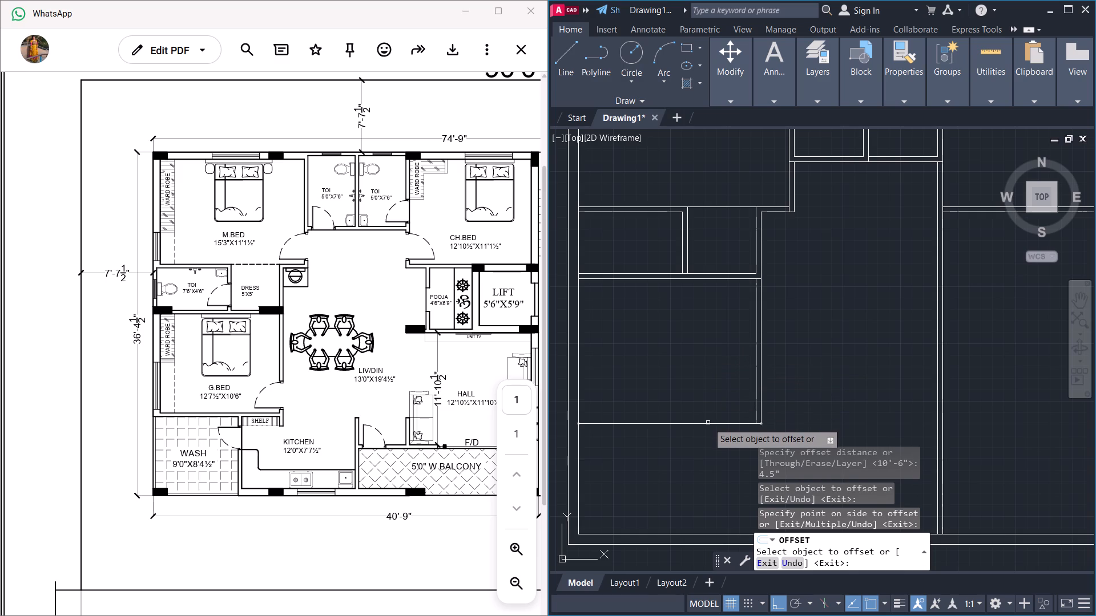
click(708, 423)
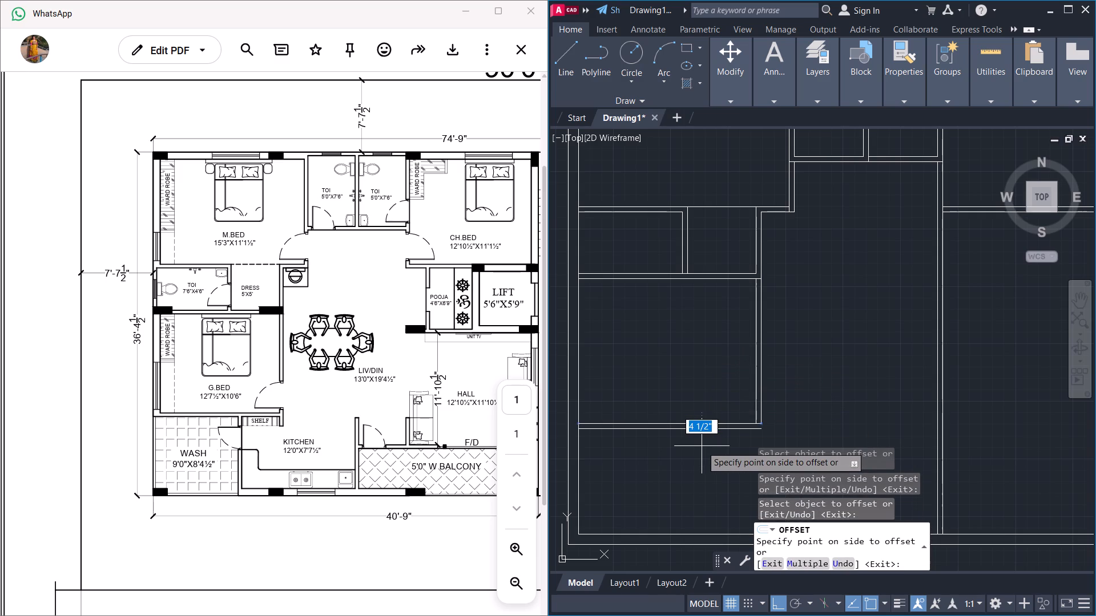
click(702, 446)
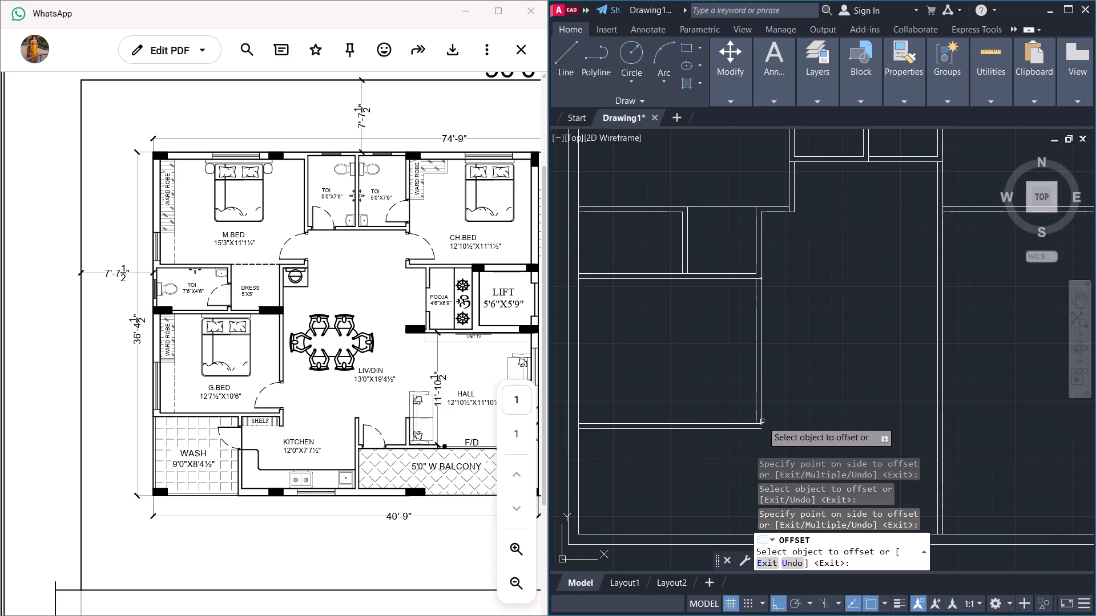
key(Escape)
Extend the guest bedroom's outer side line to the outer lower partition line to close the corner.
key(t)
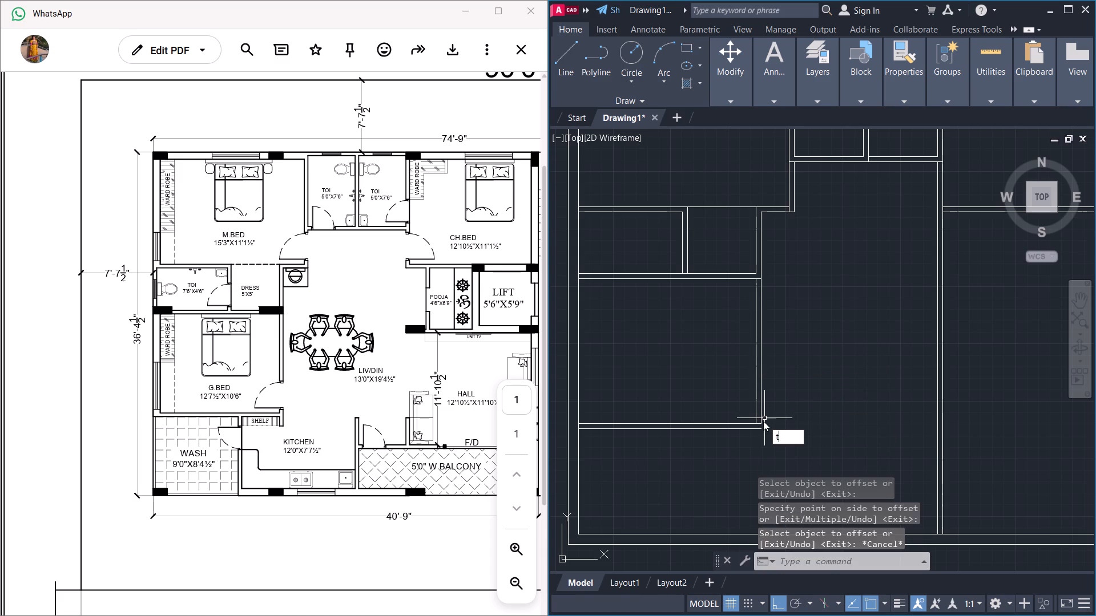
key(r)
key(Return)
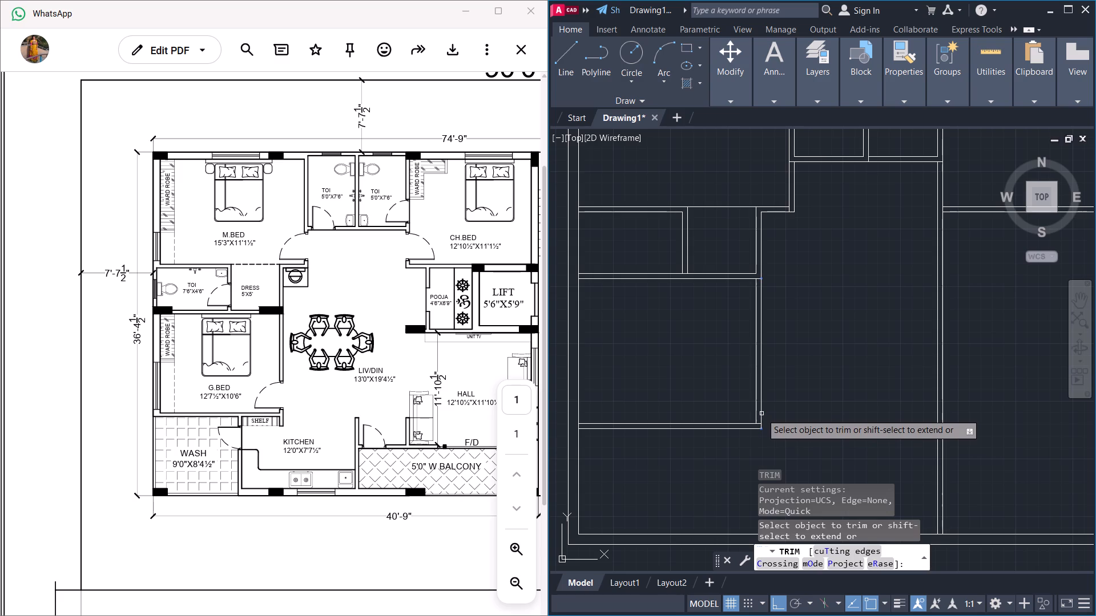
shift+click(762, 414)
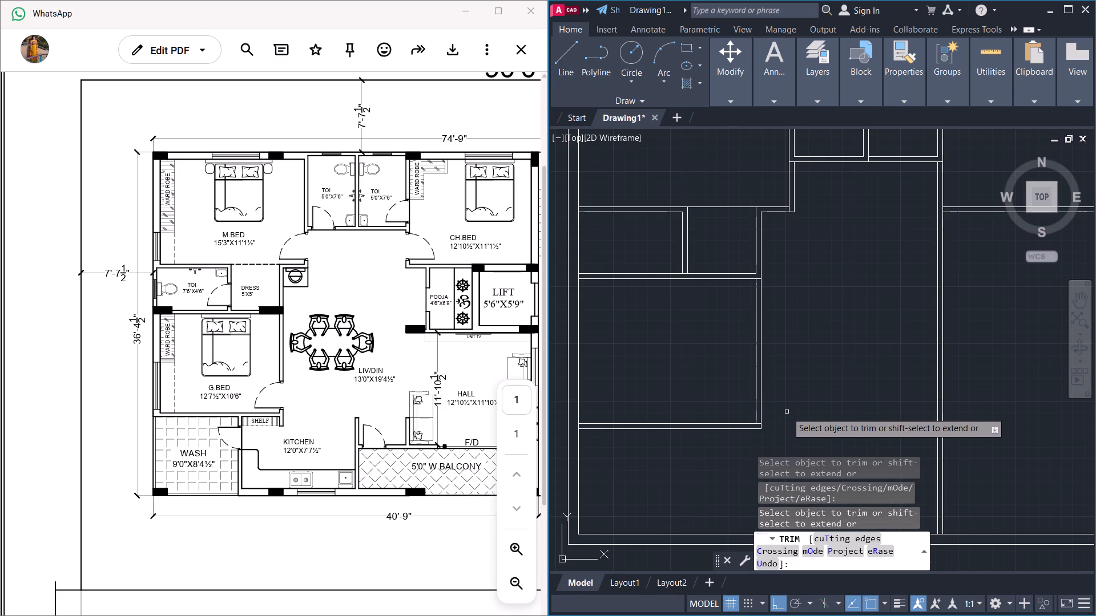
key(Escape)
key(Escape)
key(Escape)
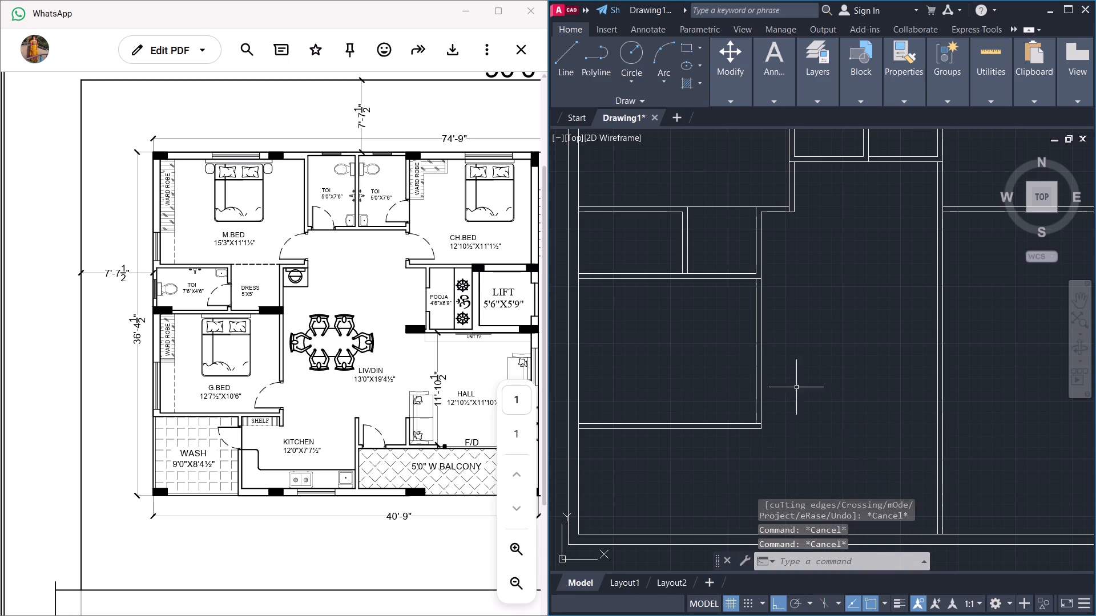
Measure the guest bedroom's interior width and depth with Quick Measure to check them against the reference plan.
click(991, 98)
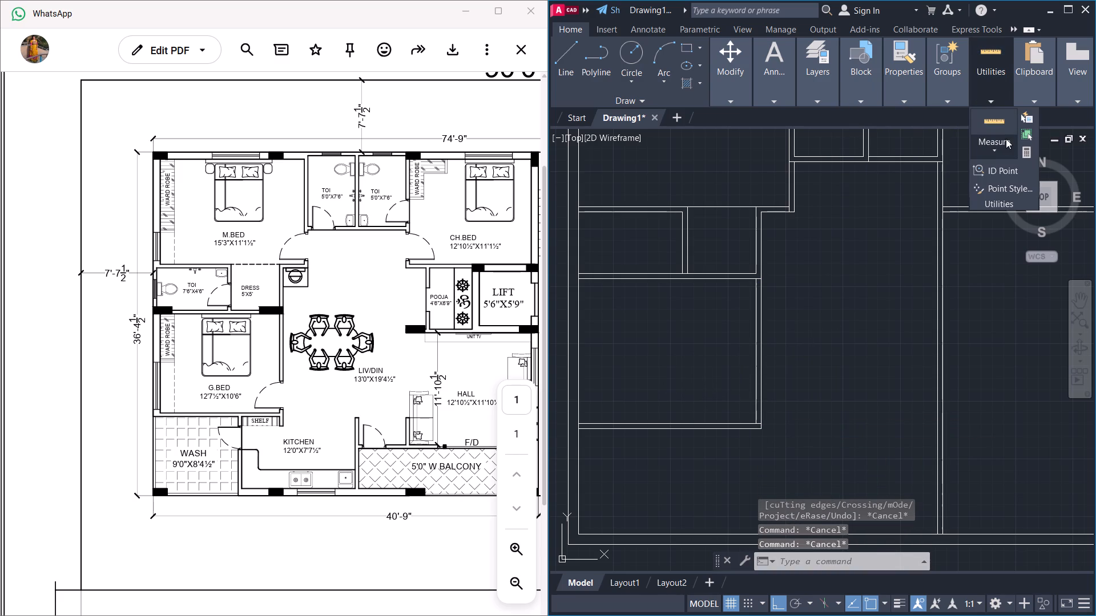
click(1001, 145)
click(1006, 169)
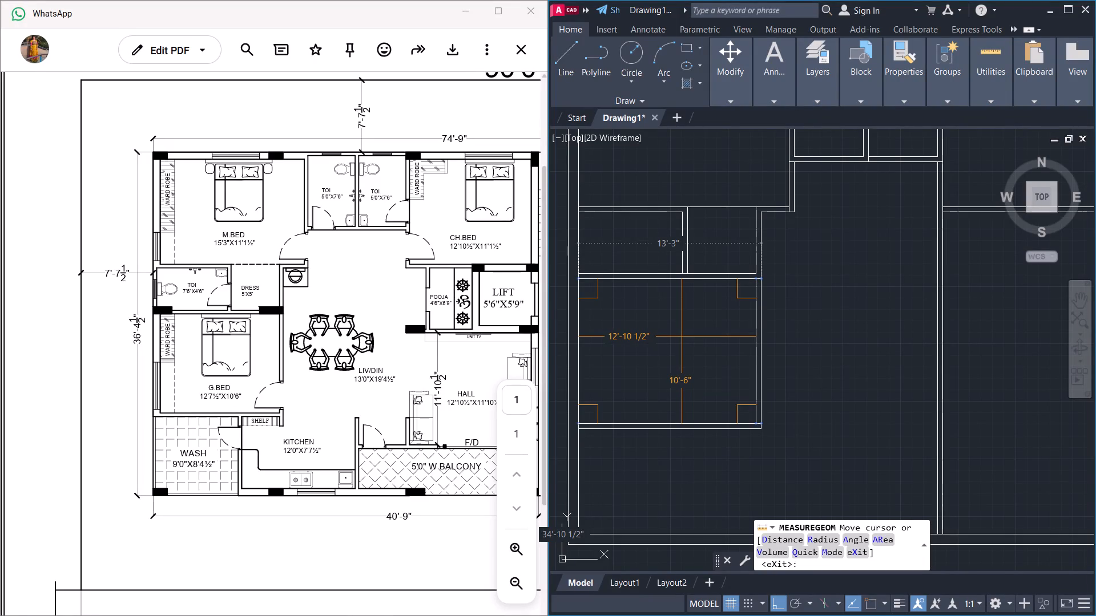
scroll(682, 337, down, 1)
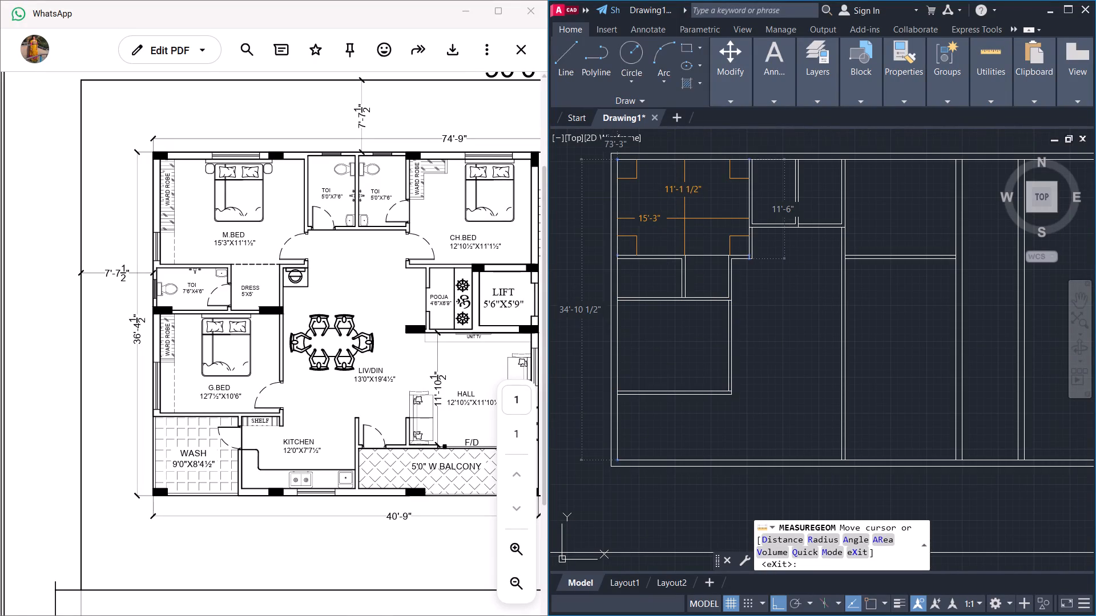
scroll(677, 348, up, 1)
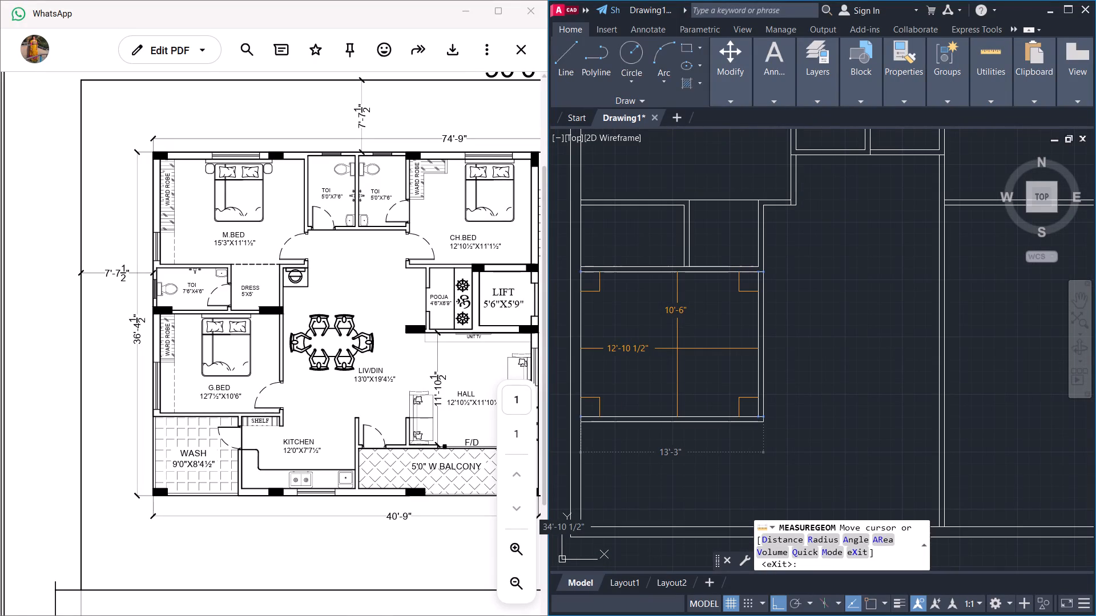
middle_drag(677, 348, 732, 355)
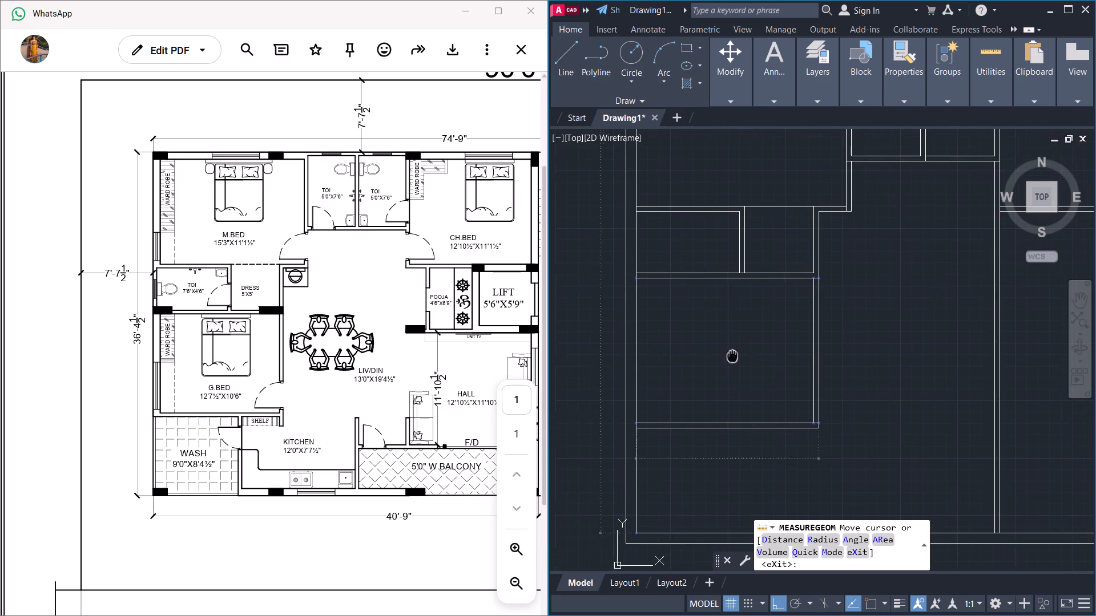
middle_drag(732, 355, 736, 355)
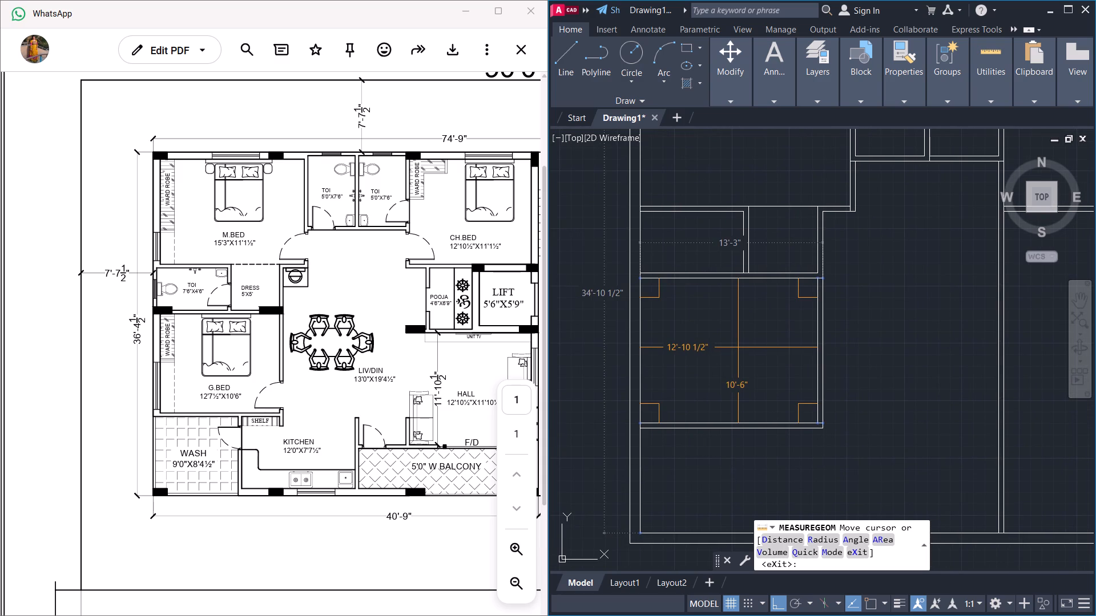
key(Escape)
key(Escape)
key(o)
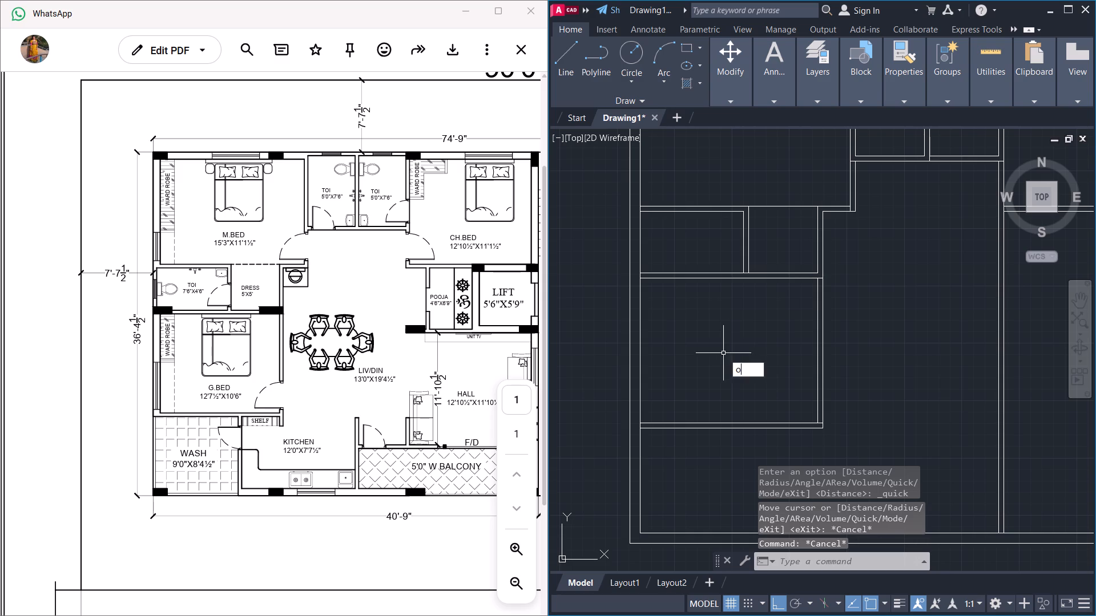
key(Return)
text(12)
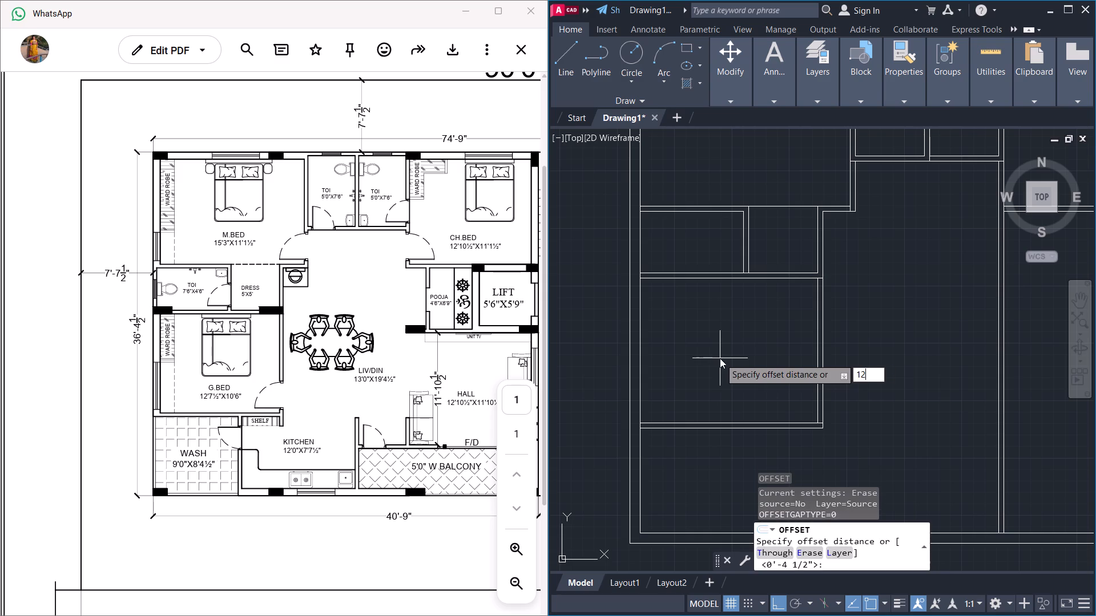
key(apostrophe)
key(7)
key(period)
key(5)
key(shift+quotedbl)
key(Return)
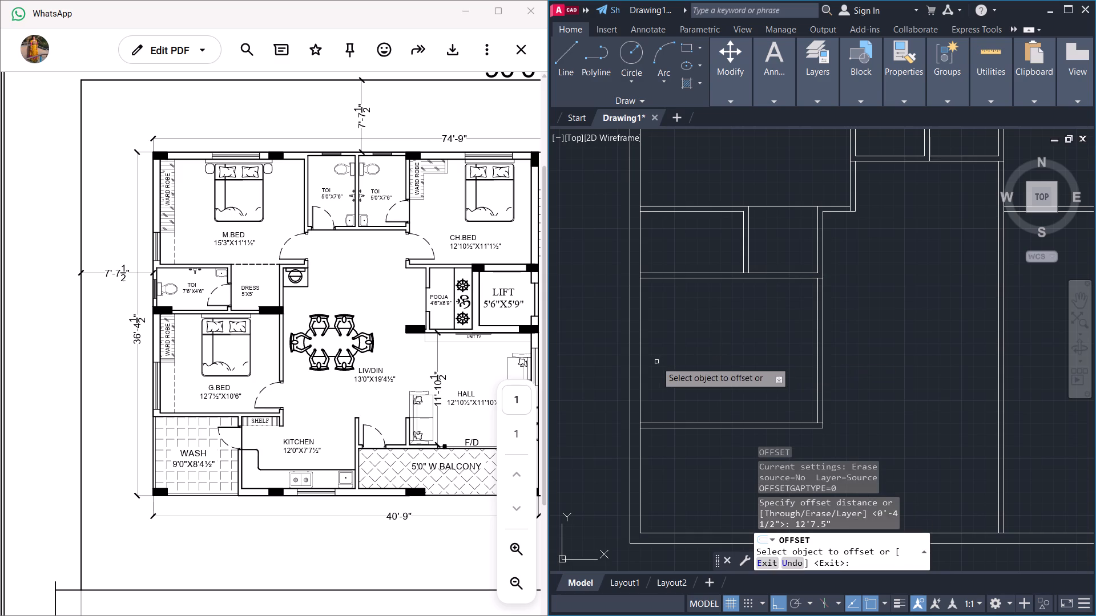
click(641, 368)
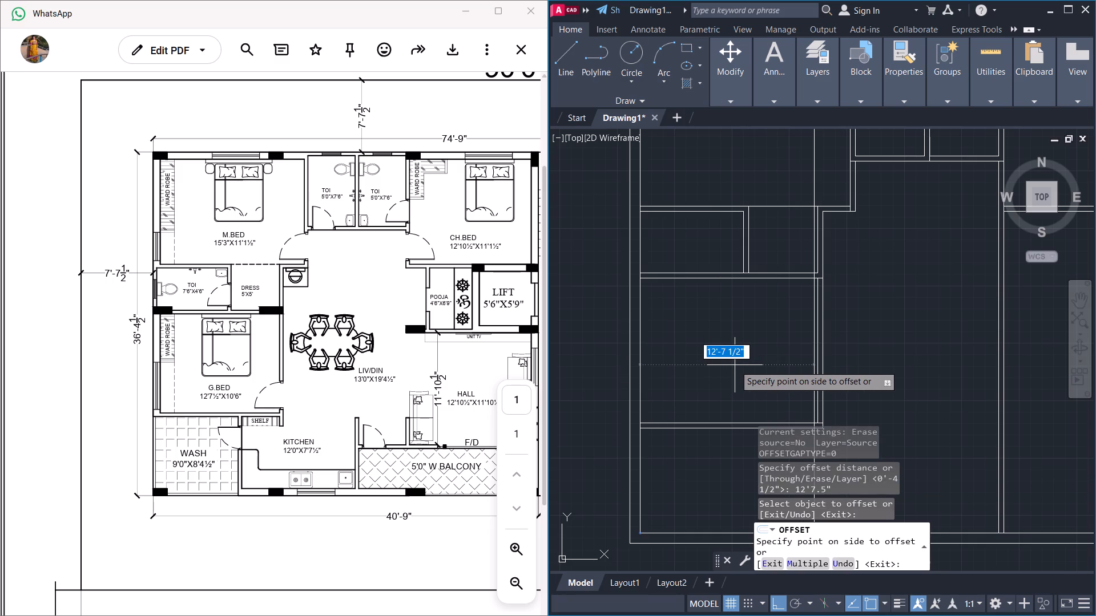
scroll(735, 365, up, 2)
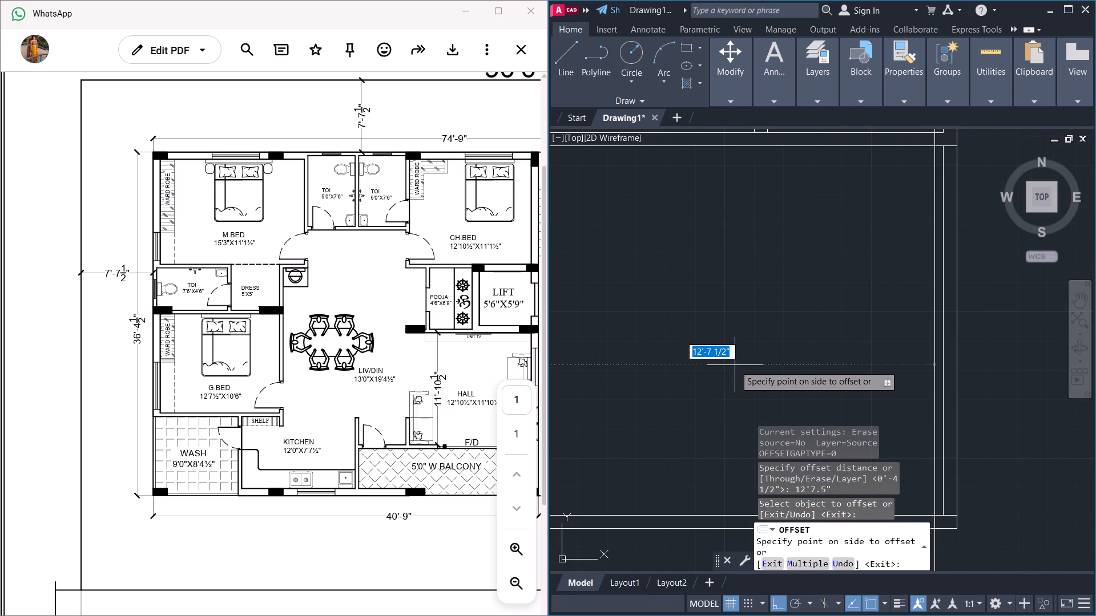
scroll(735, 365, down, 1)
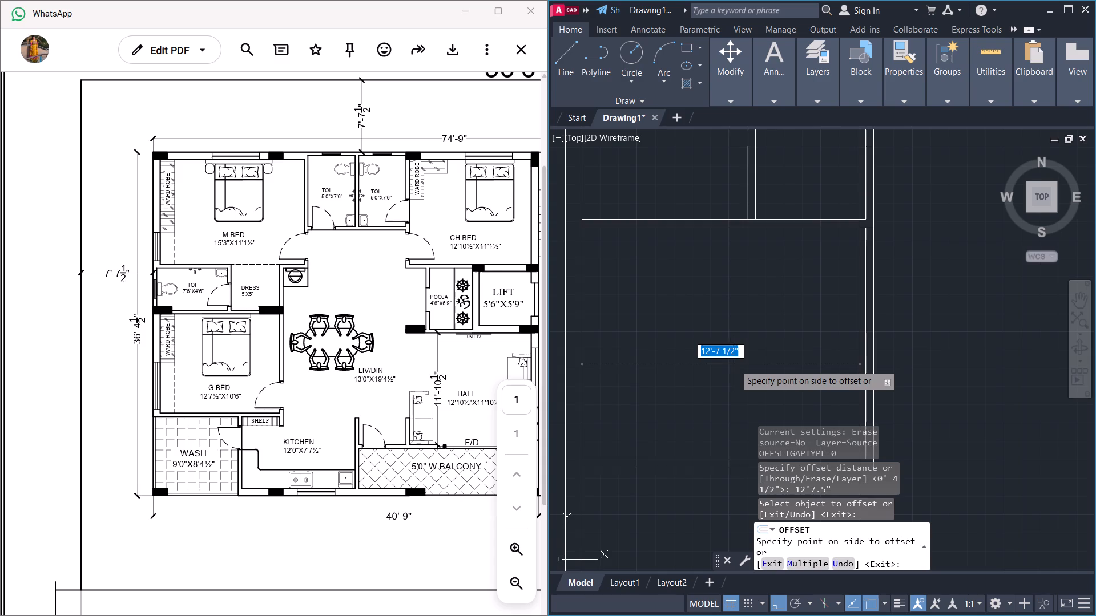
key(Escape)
Measure the guest bedroom's interior width and depth again with Quick Measure.
scroll(743, 355, down, 1)
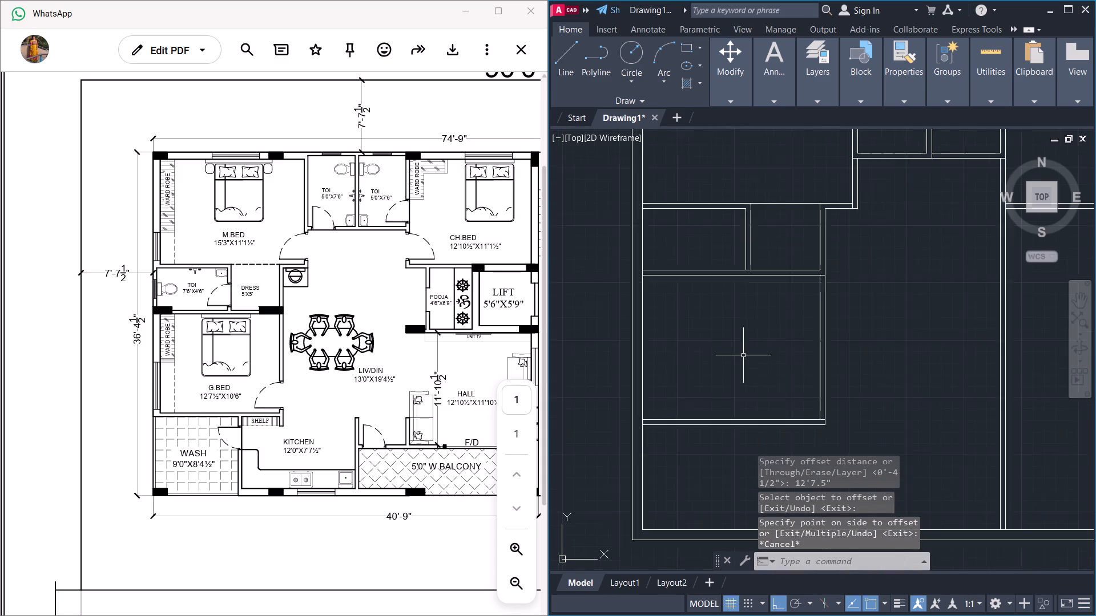
scroll(743, 355, down, 1)
middle_drag(736, 367, 723, 382)
scroll(734, 365, up, 2)
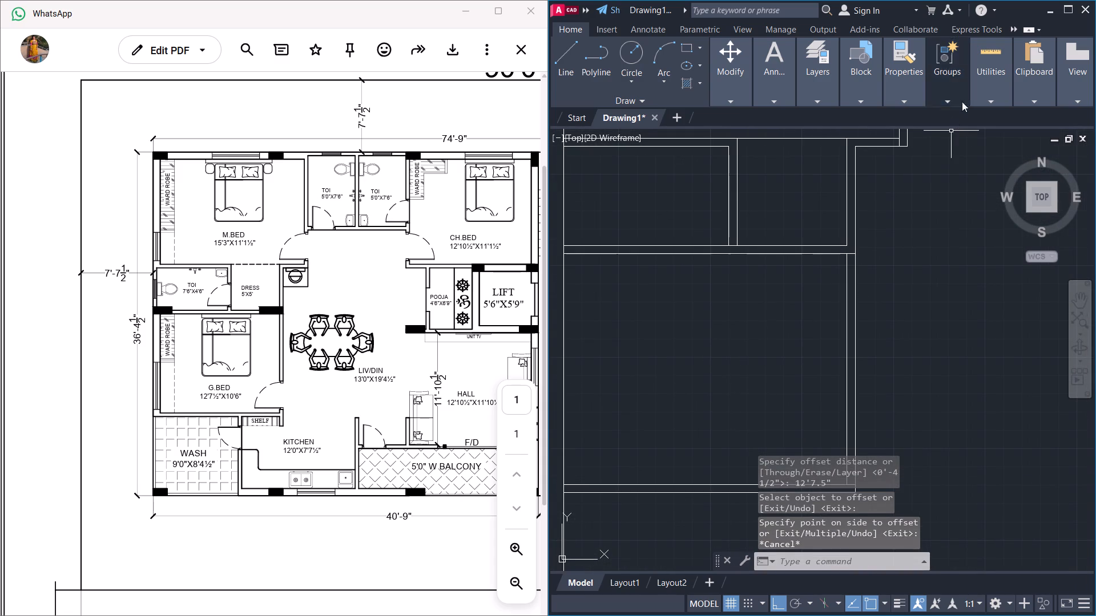
click(990, 97)
click(1002, 143)
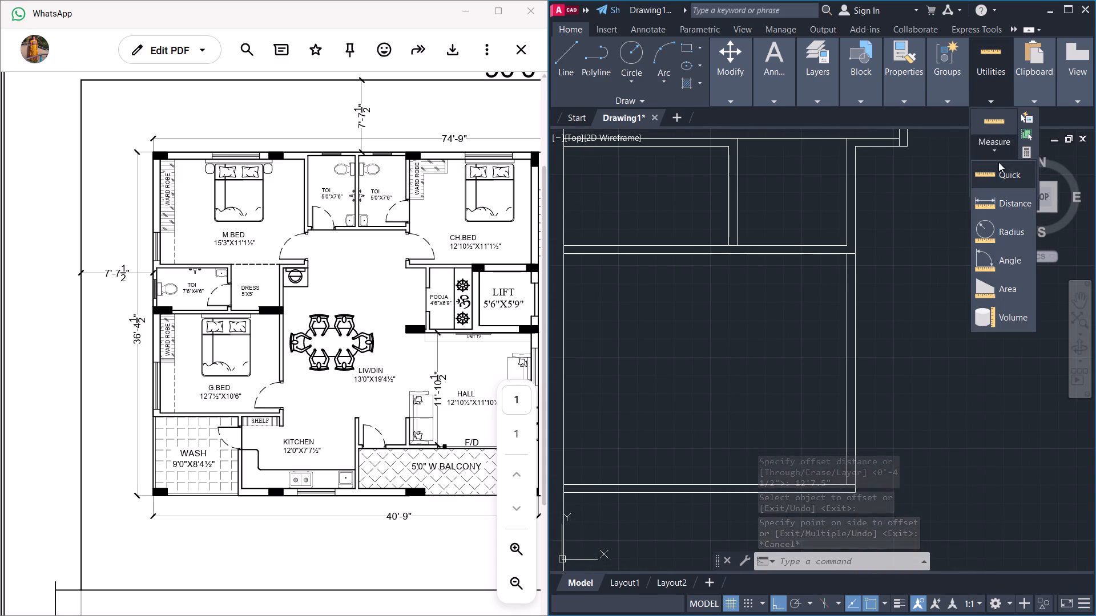
click(998, 165)
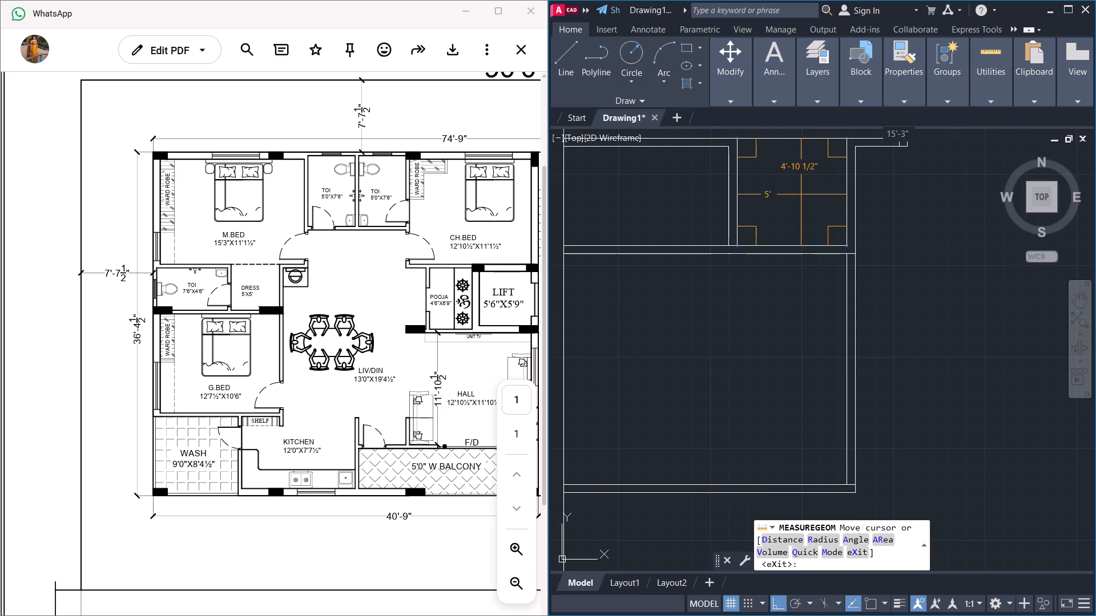
scroll(801, 194, down, 1)
middle_drag(800, 200, 777, 228)
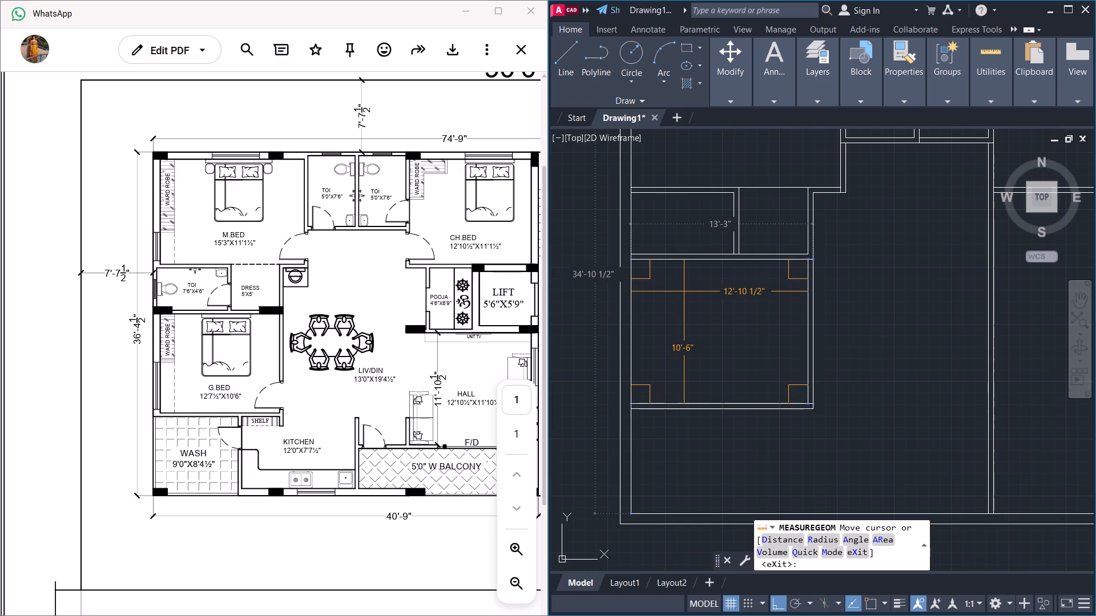
key(Escape)
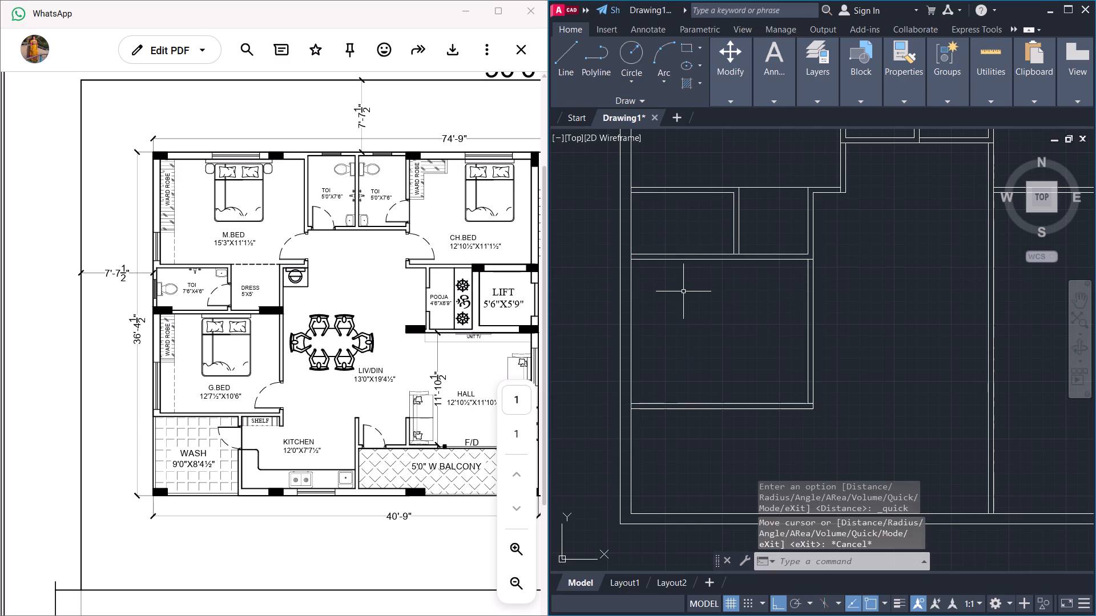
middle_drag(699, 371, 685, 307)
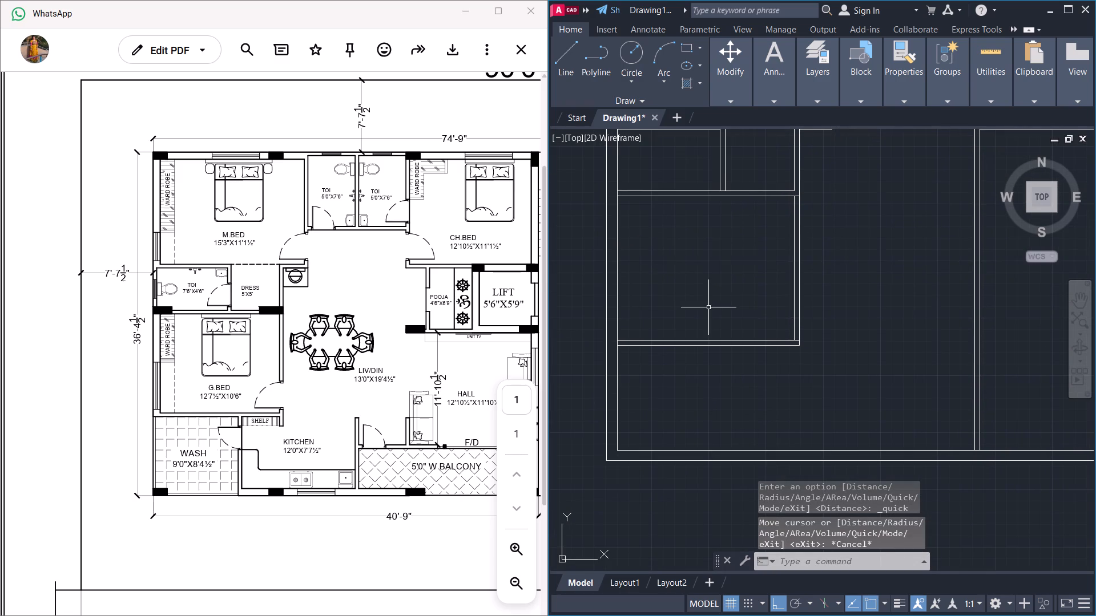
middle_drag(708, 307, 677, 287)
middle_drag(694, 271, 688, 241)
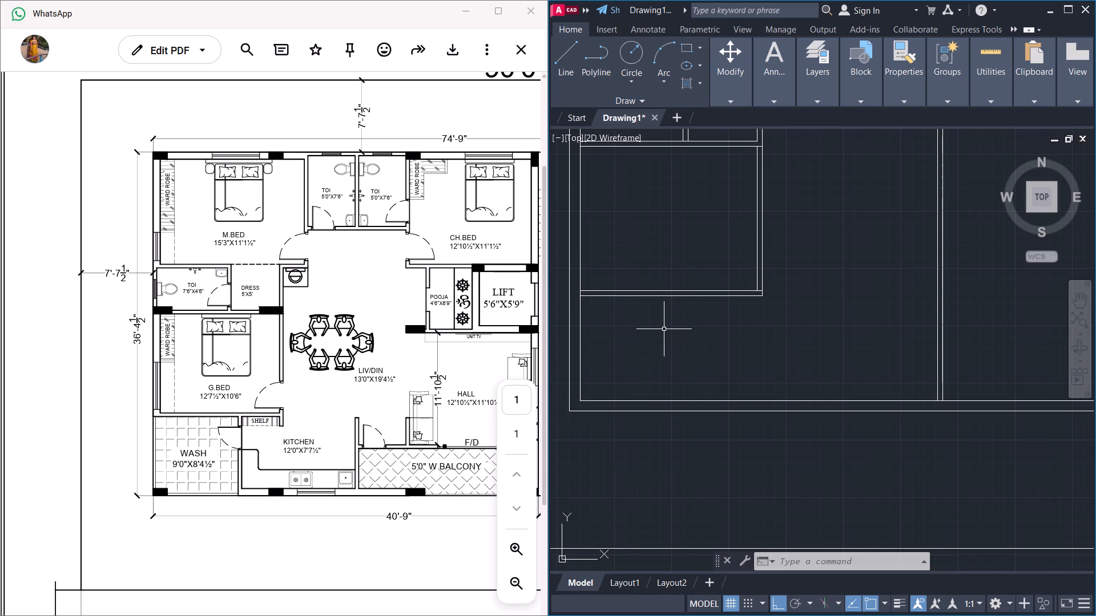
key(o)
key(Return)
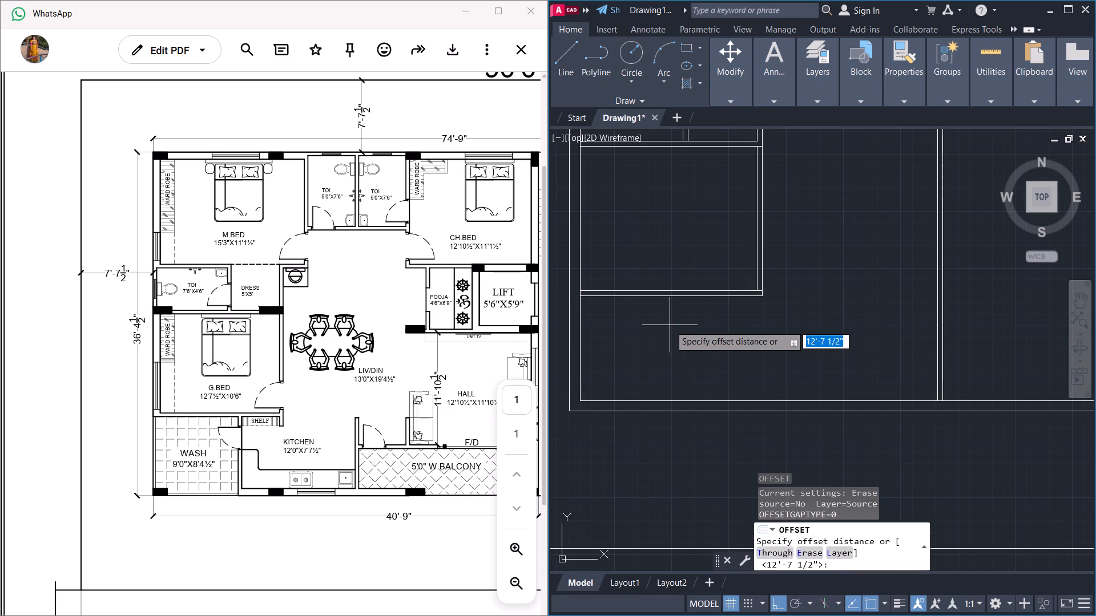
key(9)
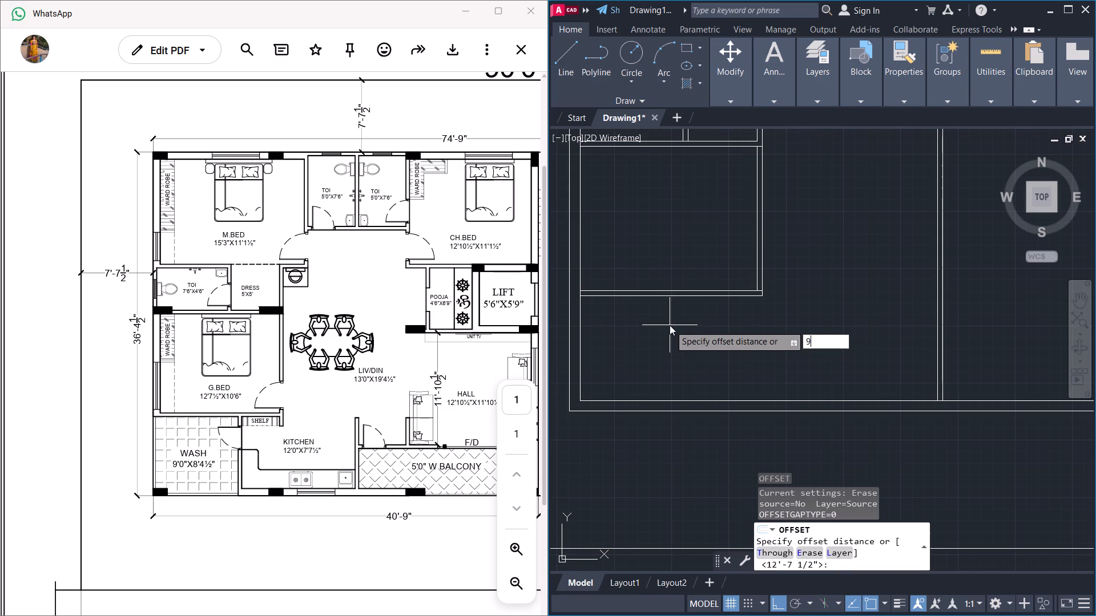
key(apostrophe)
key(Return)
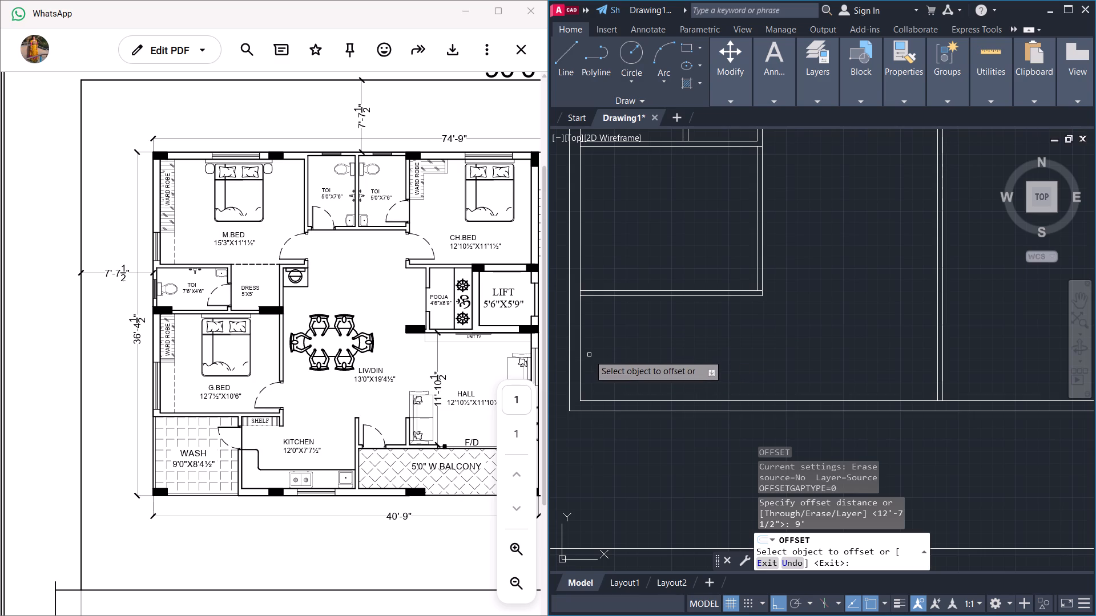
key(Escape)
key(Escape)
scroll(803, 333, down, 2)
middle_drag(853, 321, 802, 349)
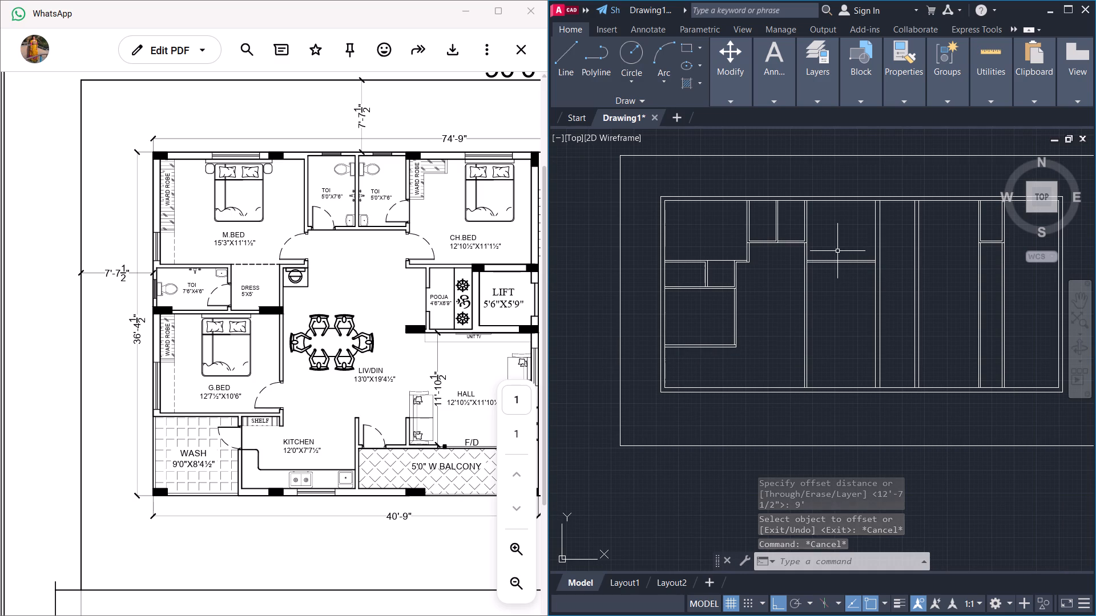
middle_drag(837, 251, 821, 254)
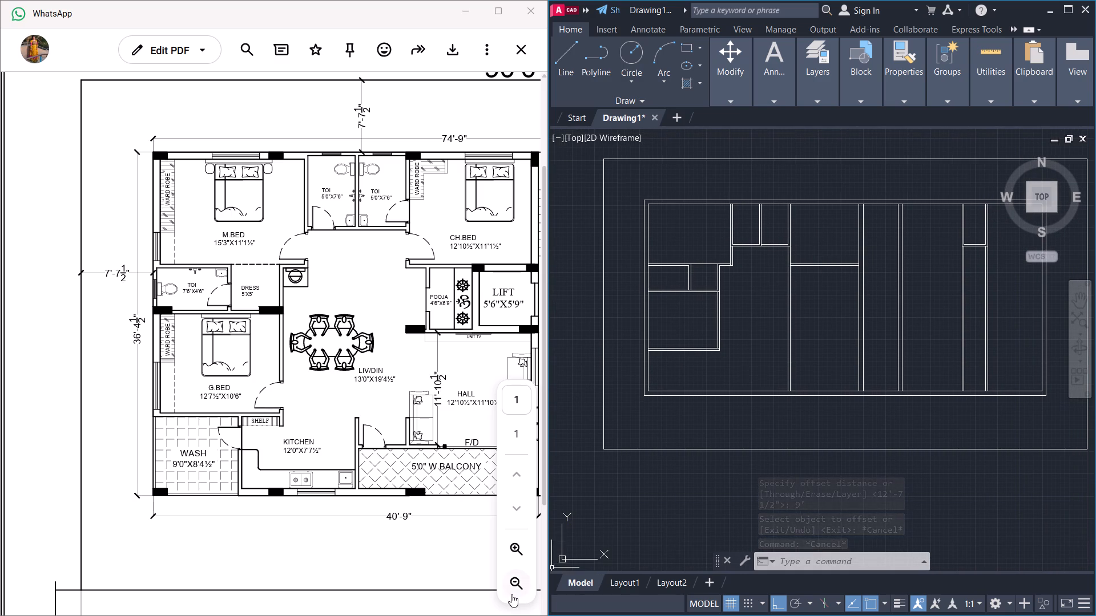
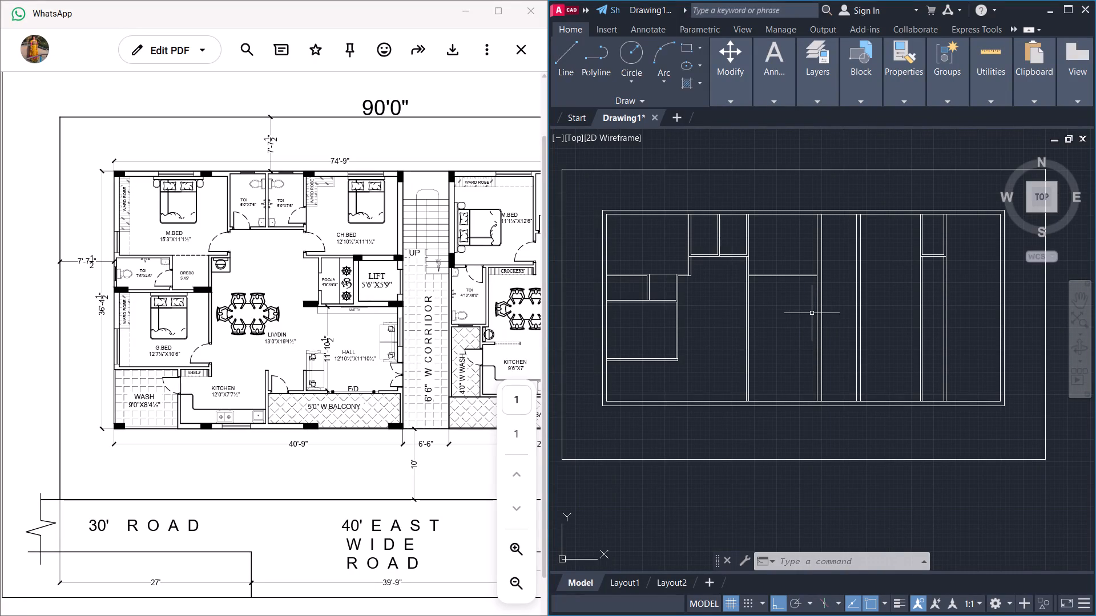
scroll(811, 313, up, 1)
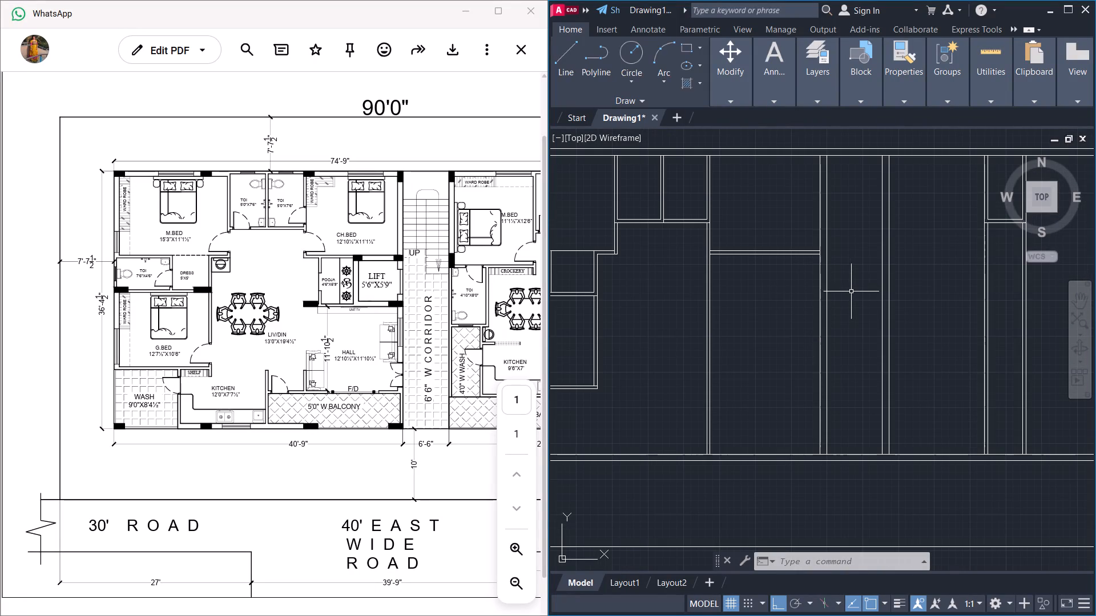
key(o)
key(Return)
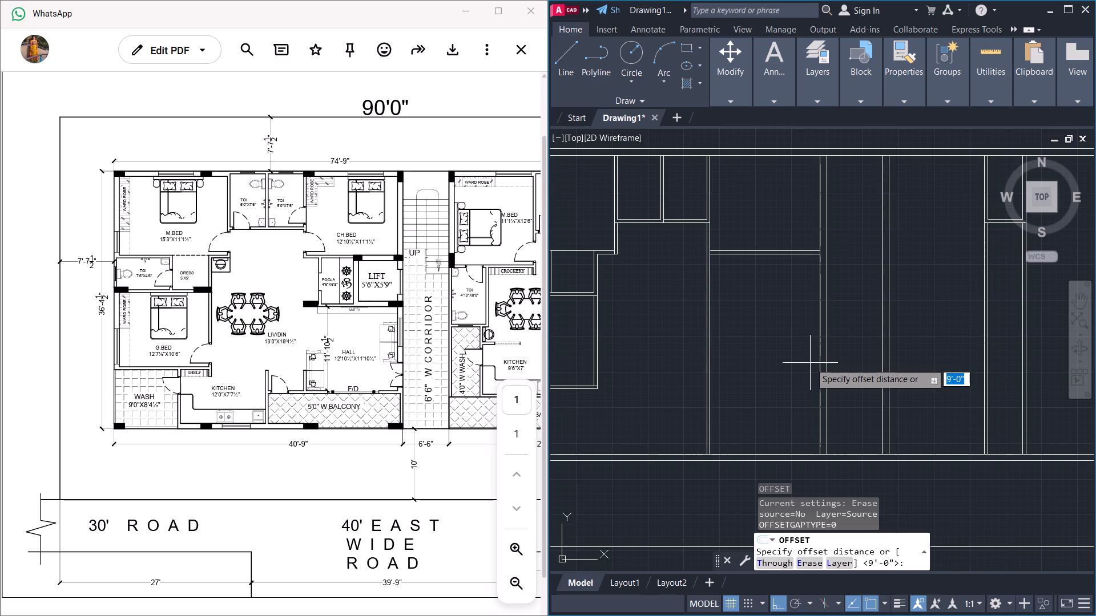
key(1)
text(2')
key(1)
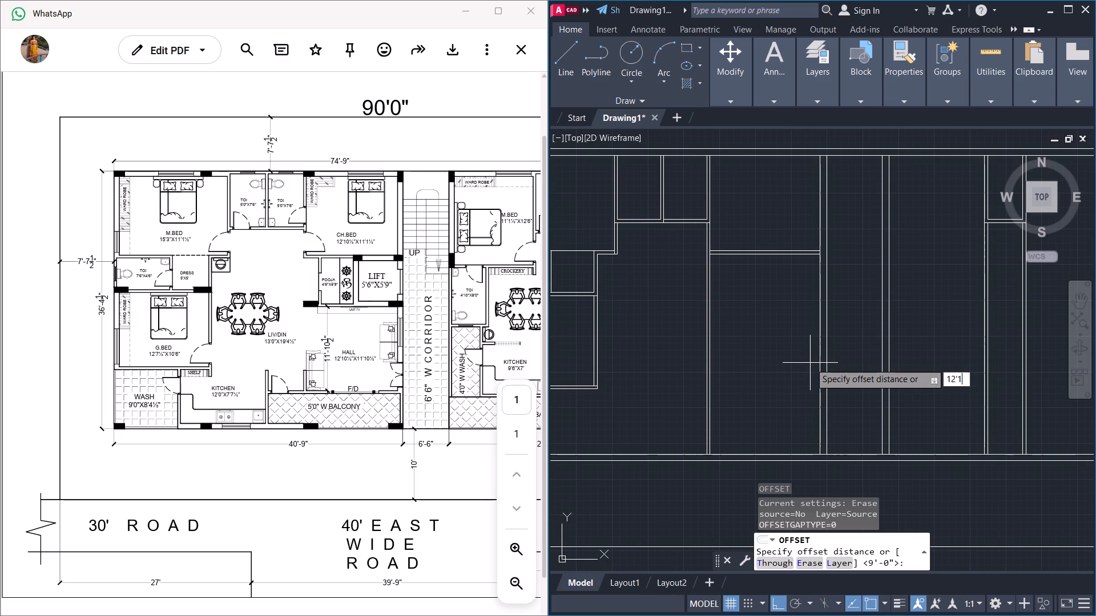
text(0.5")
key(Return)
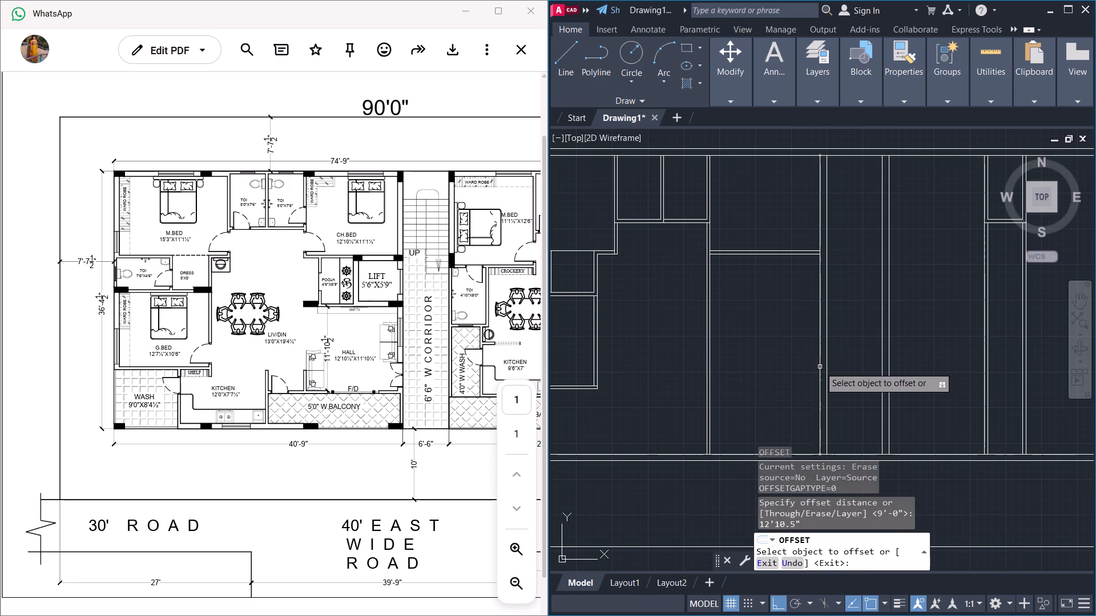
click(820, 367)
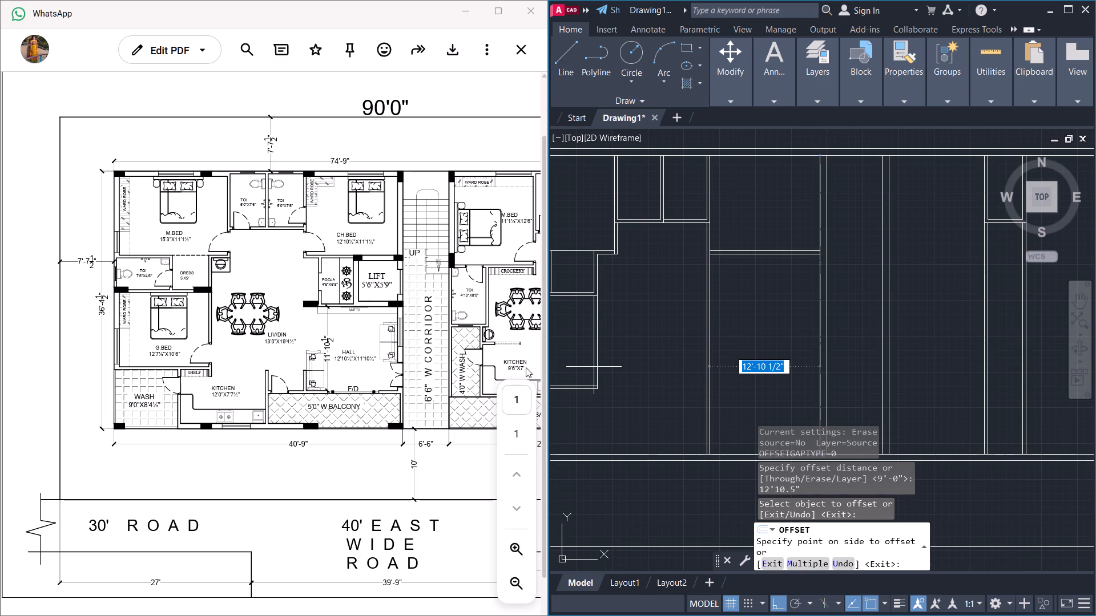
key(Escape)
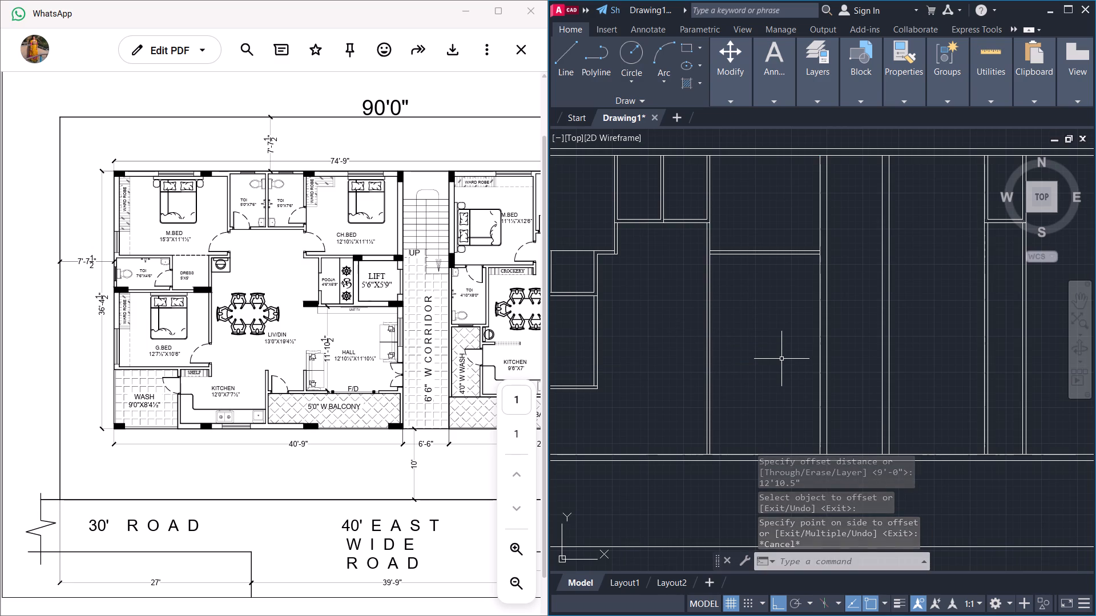
Offset the children's bedroom's lower partition line down 5'9" for the lift depth, and the new line 4.5" further down for partition thickness.
middle_drag(781, 359, 745, 366)
middle_click(744, 382)
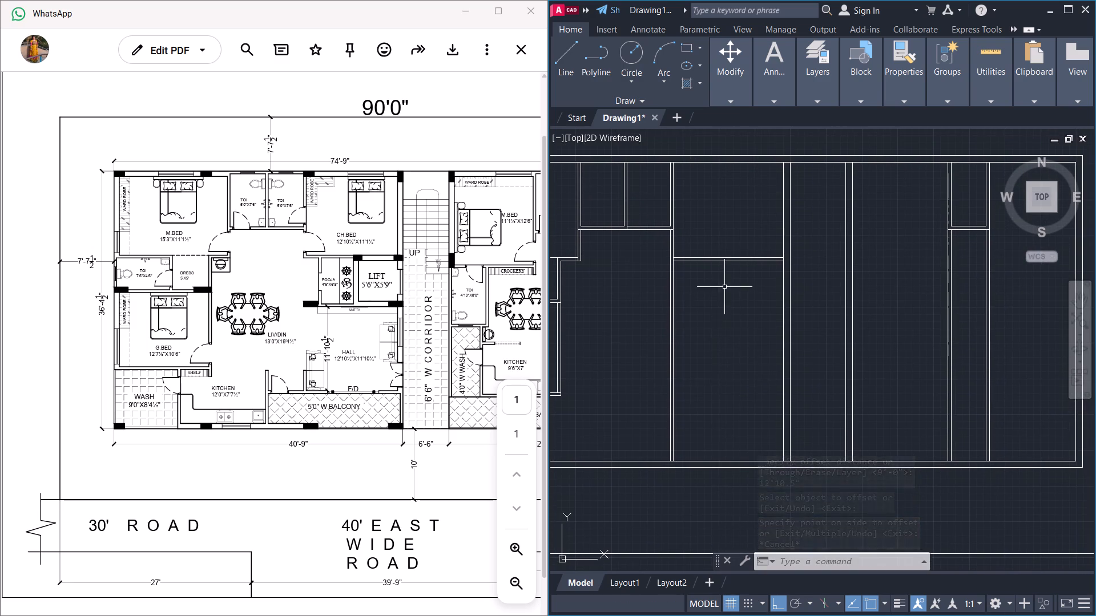
key(o)
key(Return)
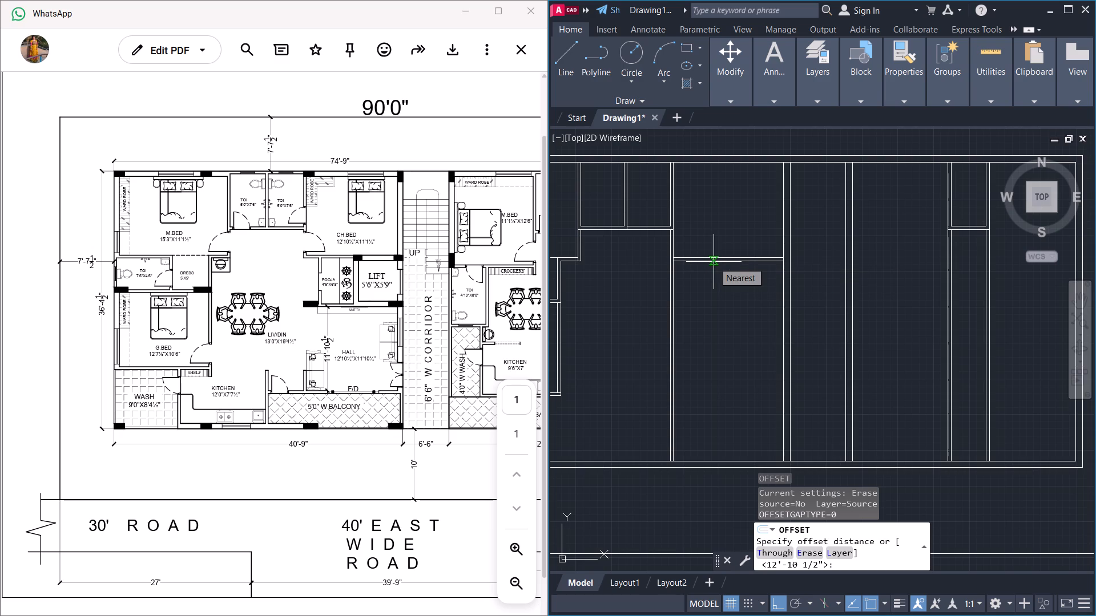
key(5)
text('9")
key(Return)
click(714, 262)
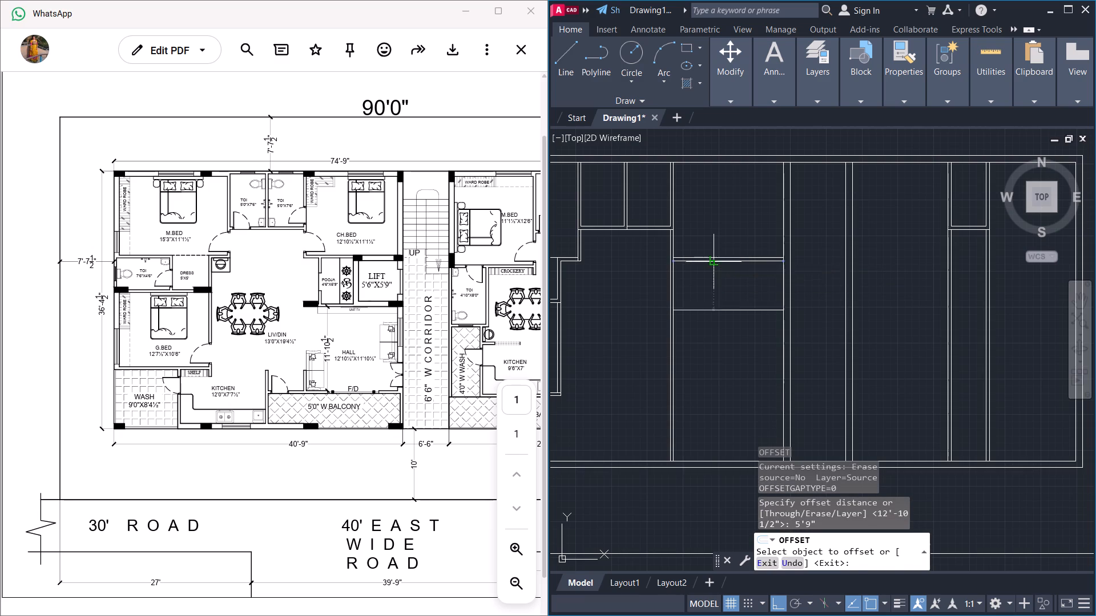
click(723, 341)
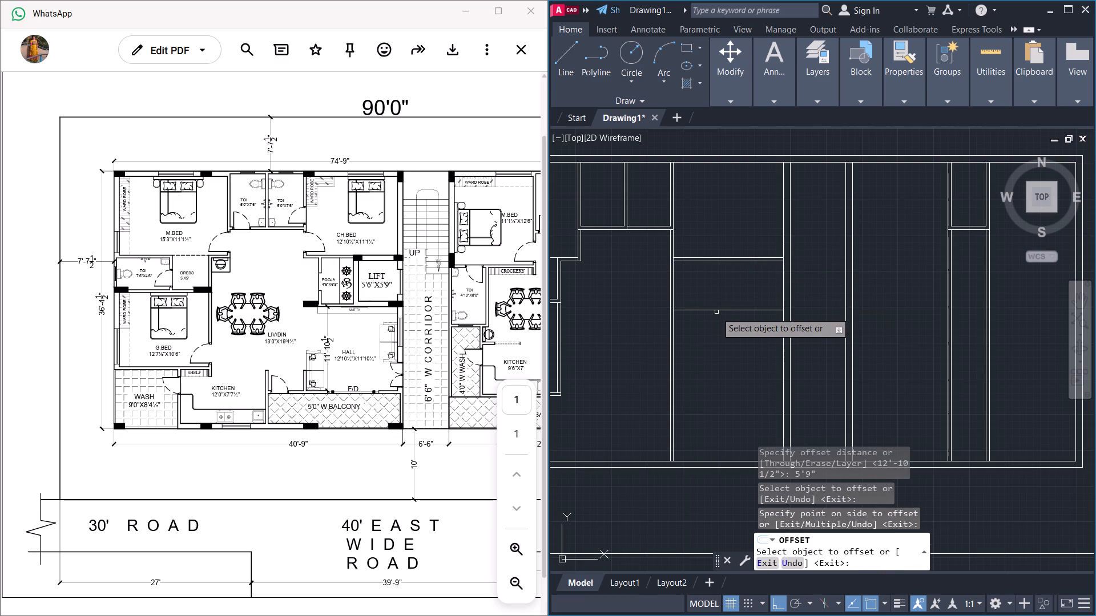
click(718, 310)
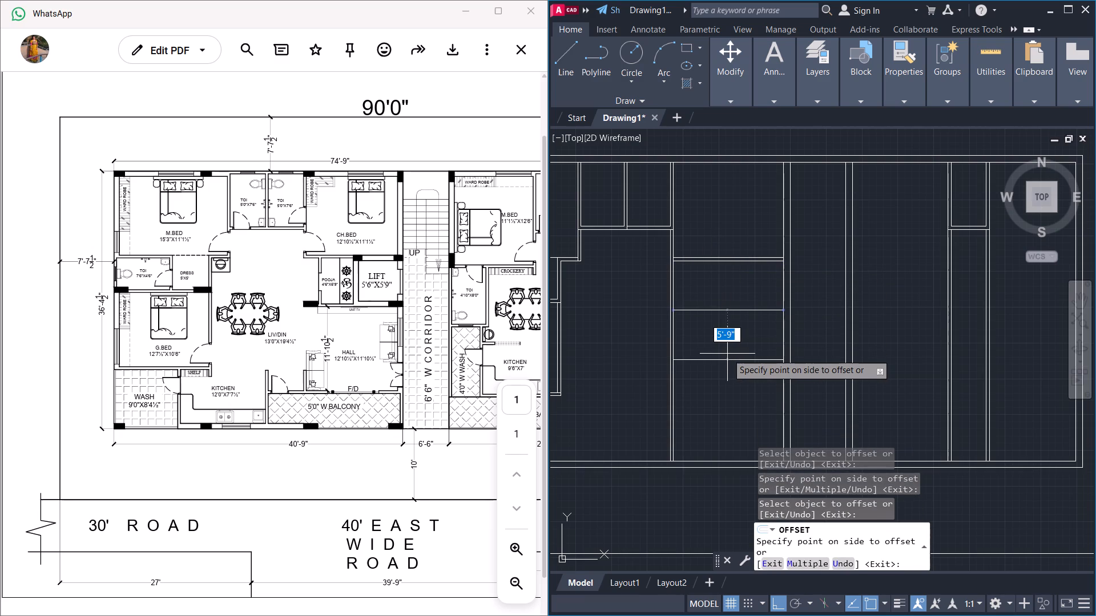
key(9)
key(BackSpace)
text(4.5")
key(Return)
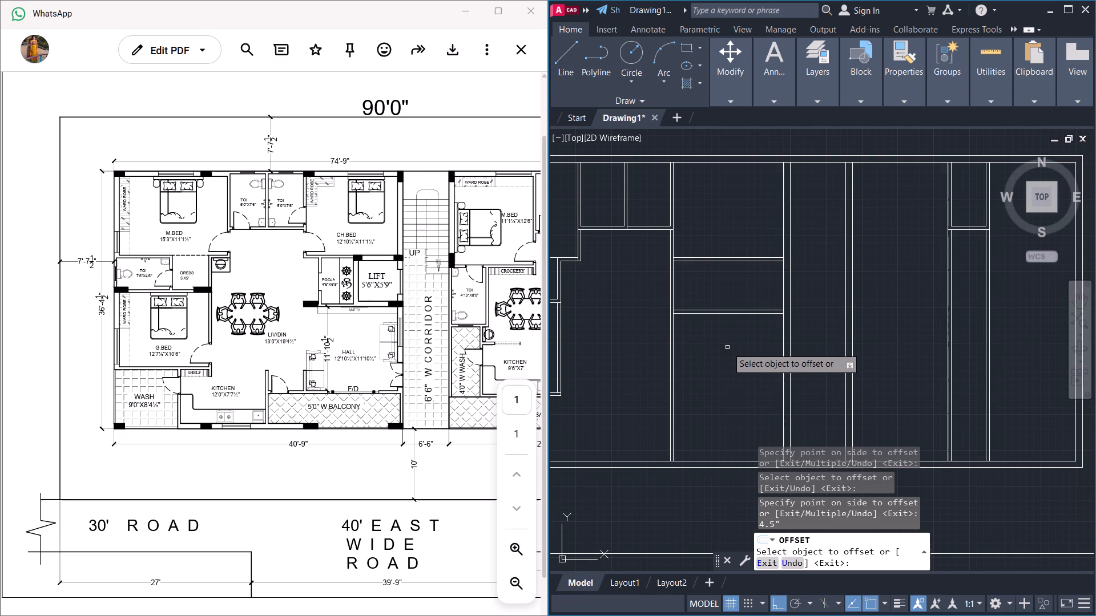
Offset the unit's corridor-side wall line 5'9" into the unit, and the new line 9" further to form the lift's side wall.
click(784, 278)
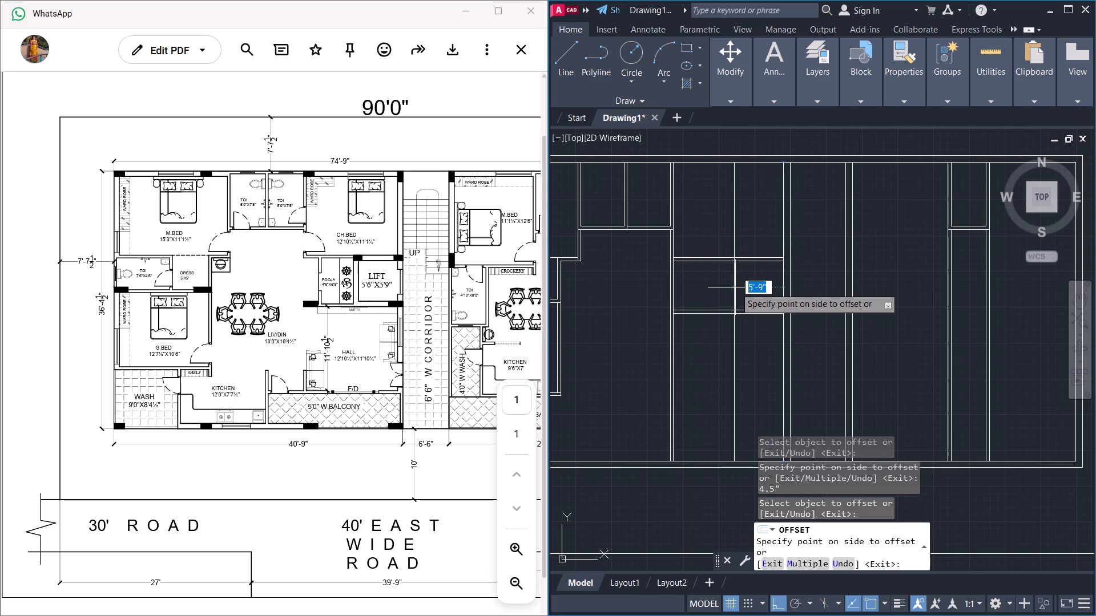
click(735, 287)
click(735, 287)
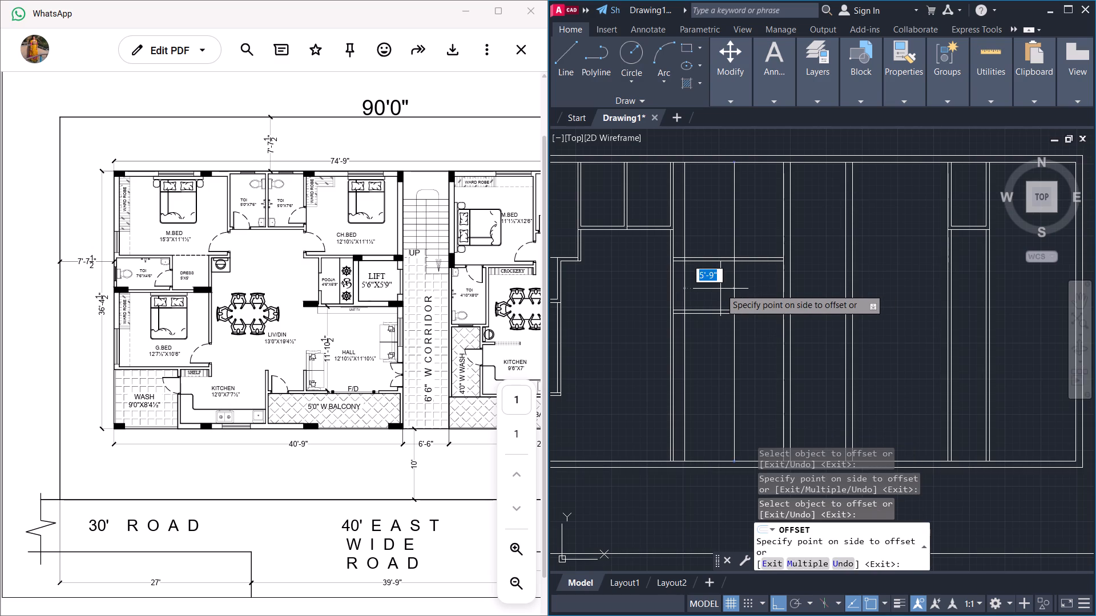
text(9")
key(Return)
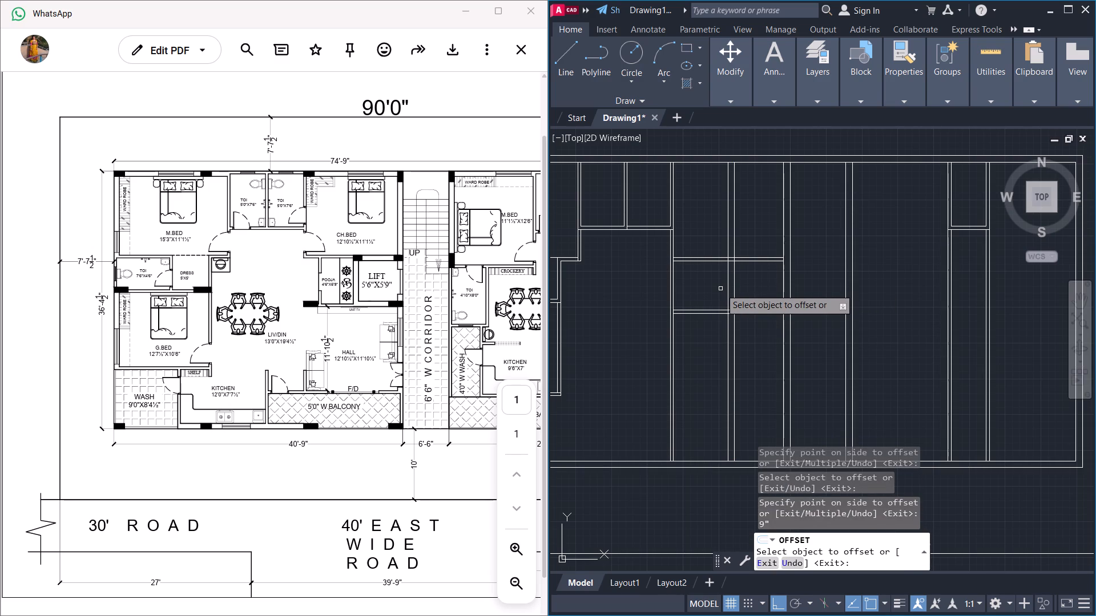
key(Escape)
key(Escape)
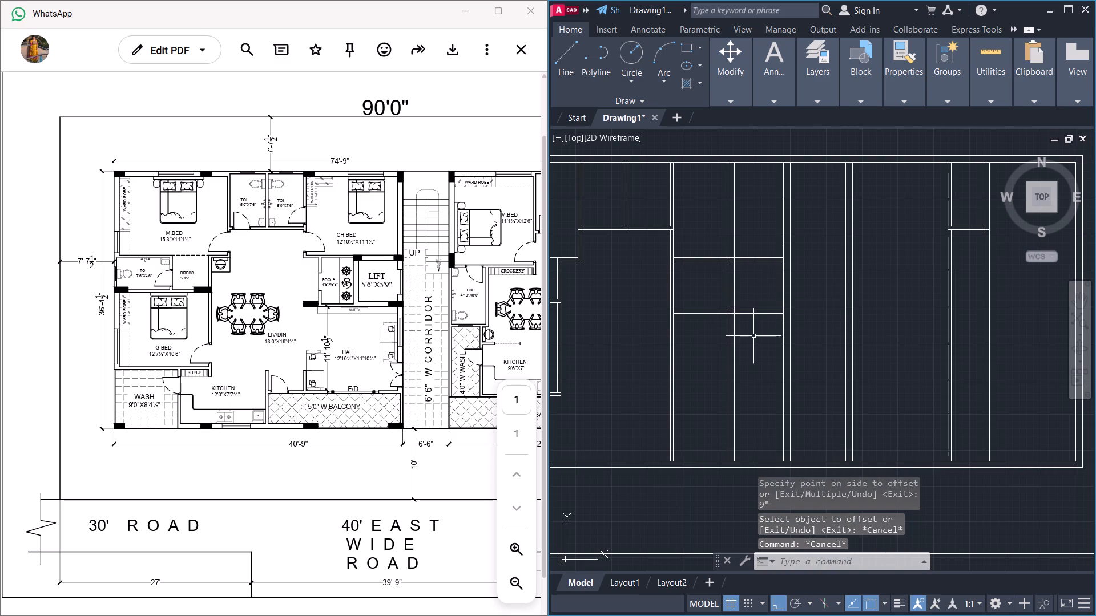
Trim both lift side wall lines where they cross the partitions above and below the lift.
scroll(751, 326, up, 1)
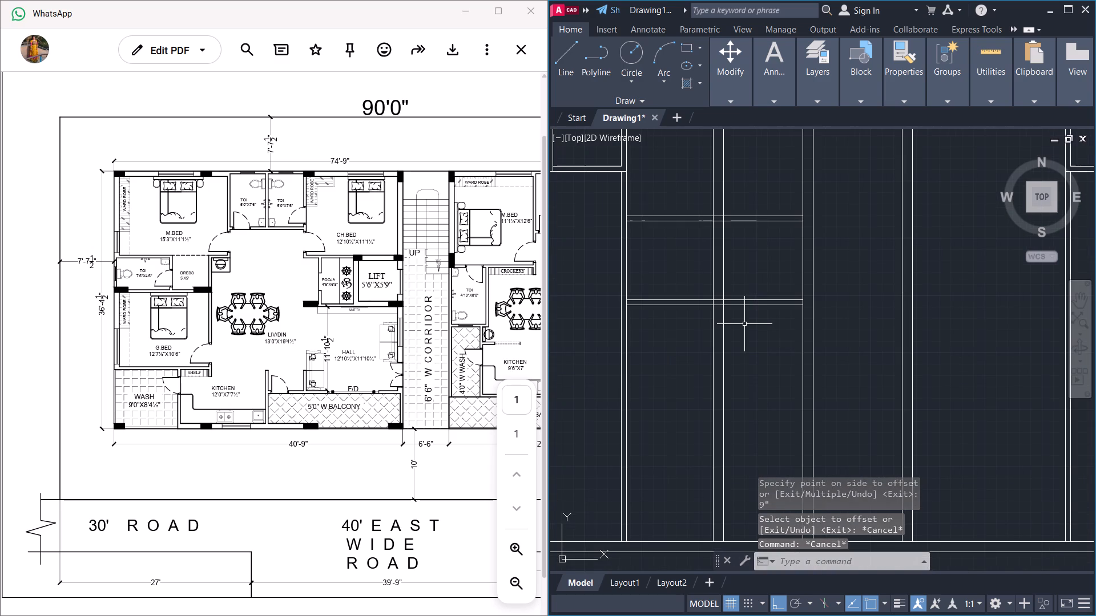
text(tr)
key(Return)
scroll(726, 324, up, 2)
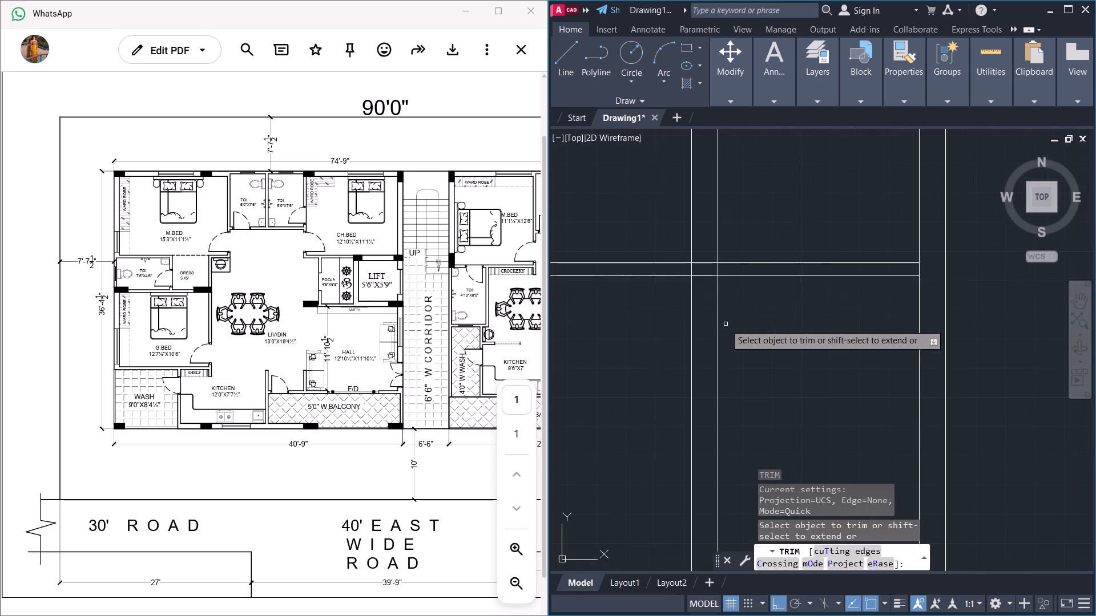
click(690, 270)
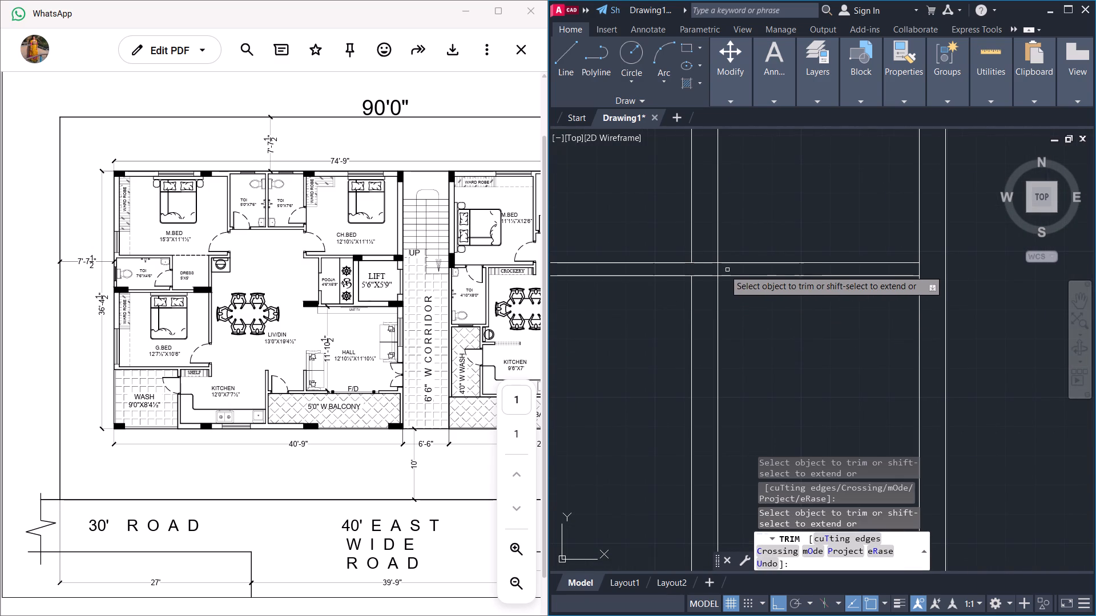
click(717, 269)
scroll(707, 247, down, 1)
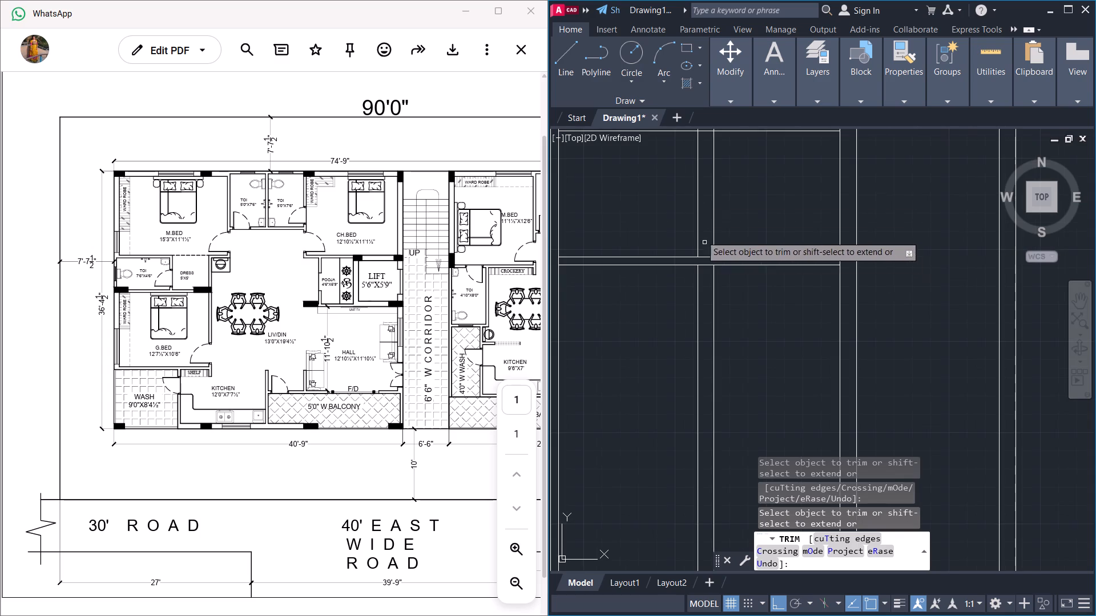
middle_drag(715, 180, 720, 285)
scroll(714, 236, up, 2)
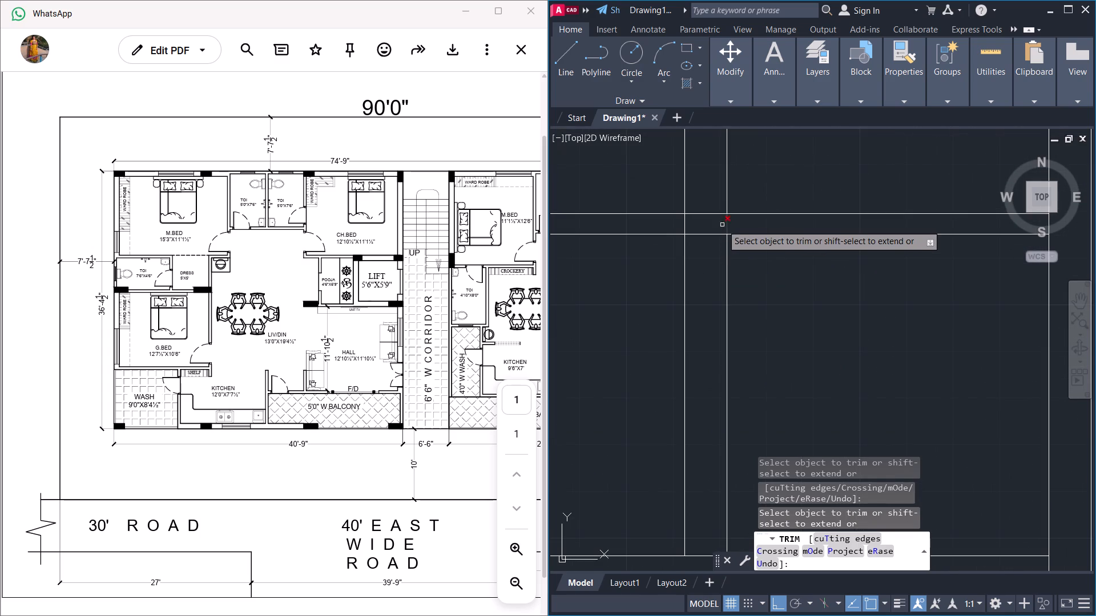
click(727, 223)
click(685, 225)
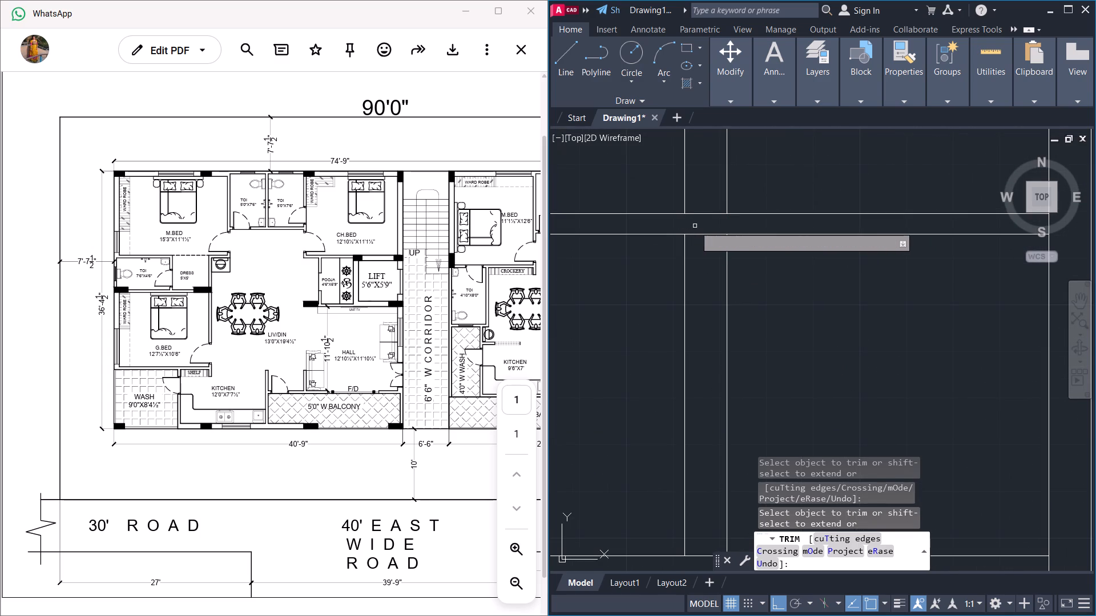
key(Escape)
Delete the leftover lift side wall segments above the upper partition and below the lower partition.
drag(773, 179, 760, 177)
click(643, 159)
scroll(835, 348, down, 2)
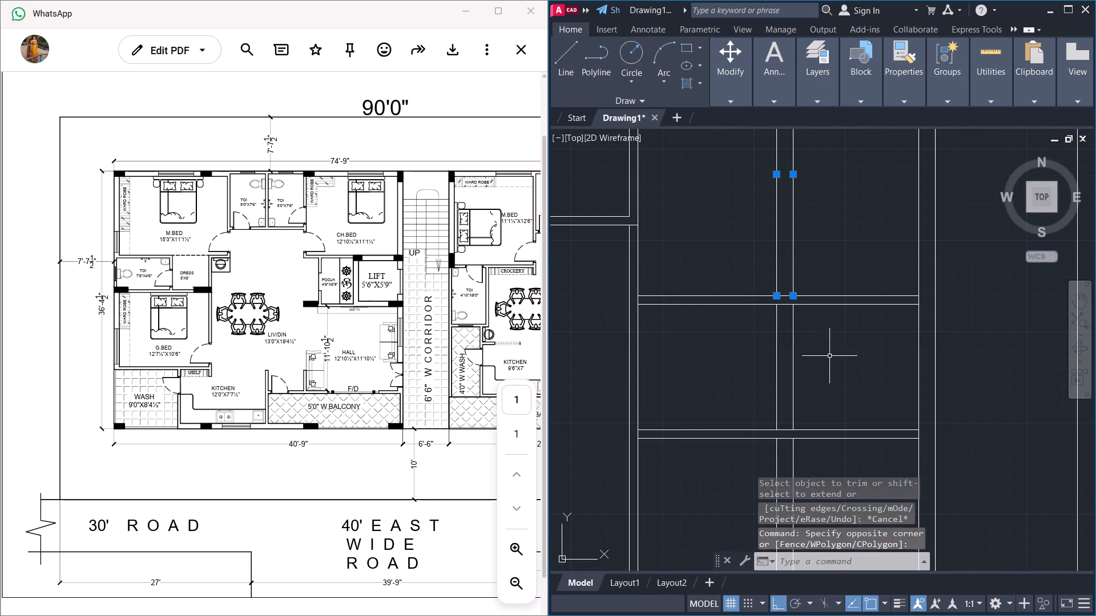
middle_drag(815, 406, 779, 281)
drag(805, 420, 787, 407)
click(662, 359)
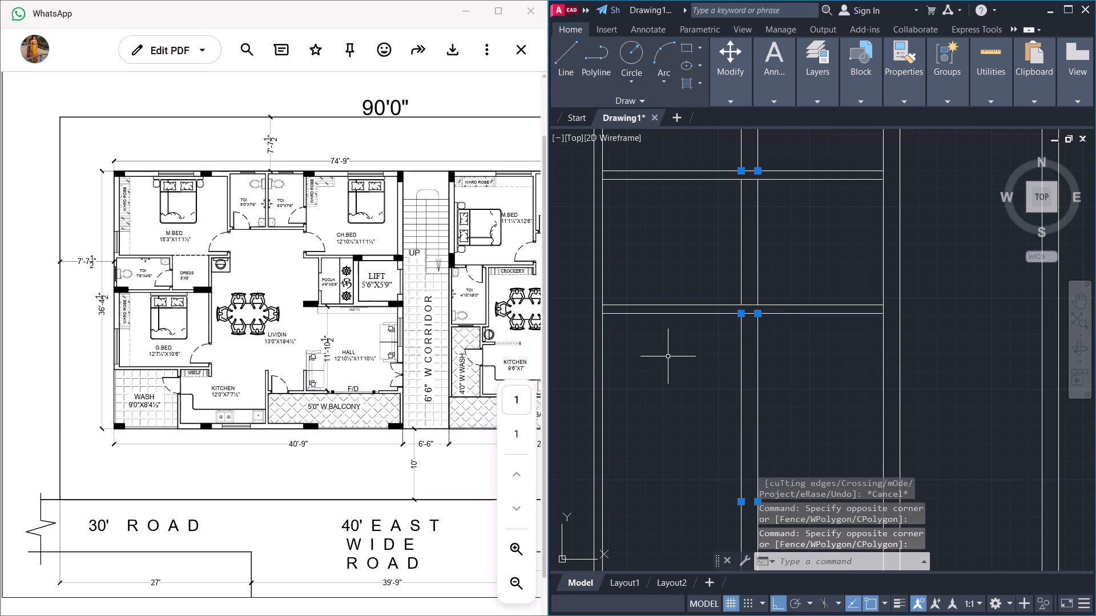
key(Delete)
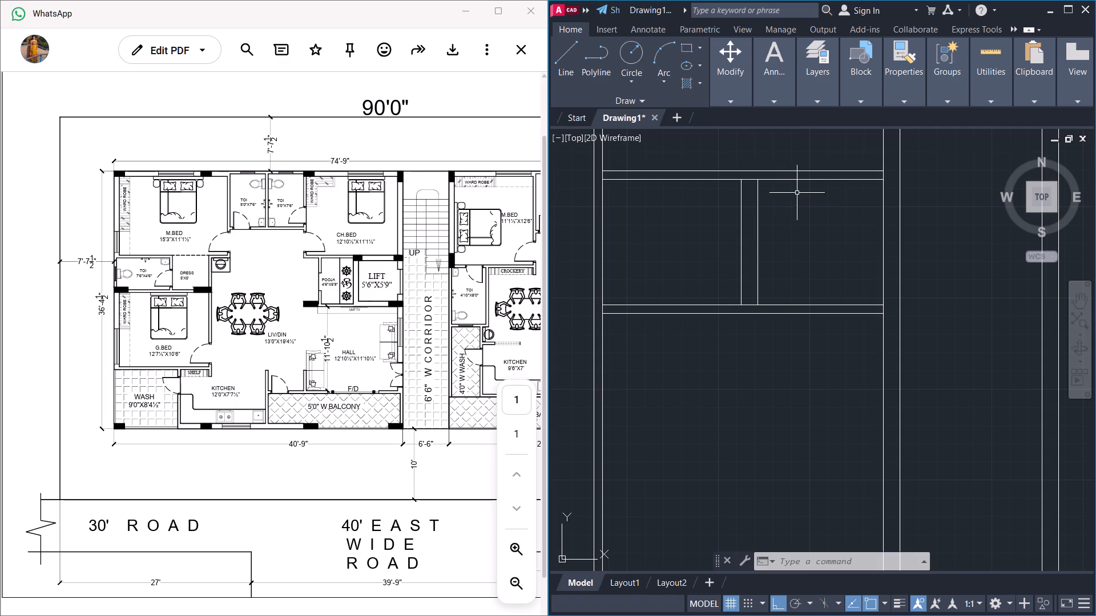
Offset the lower line of the partition below the lift down 11'10.5" to mark the hall's depth.
scroll(803, 234, down, 1)
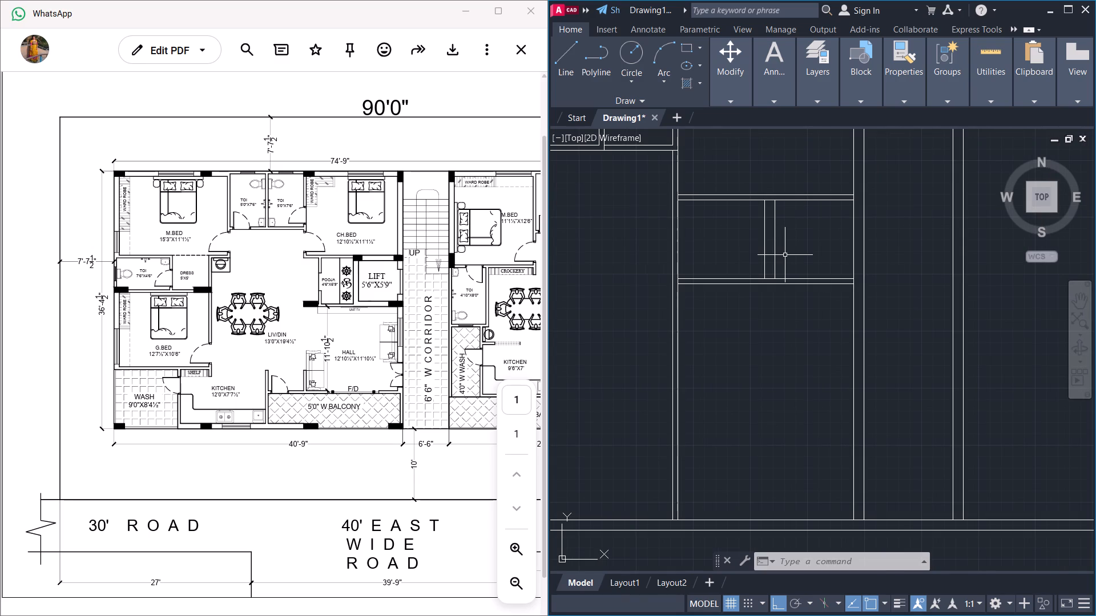
middle_click(804, 349)
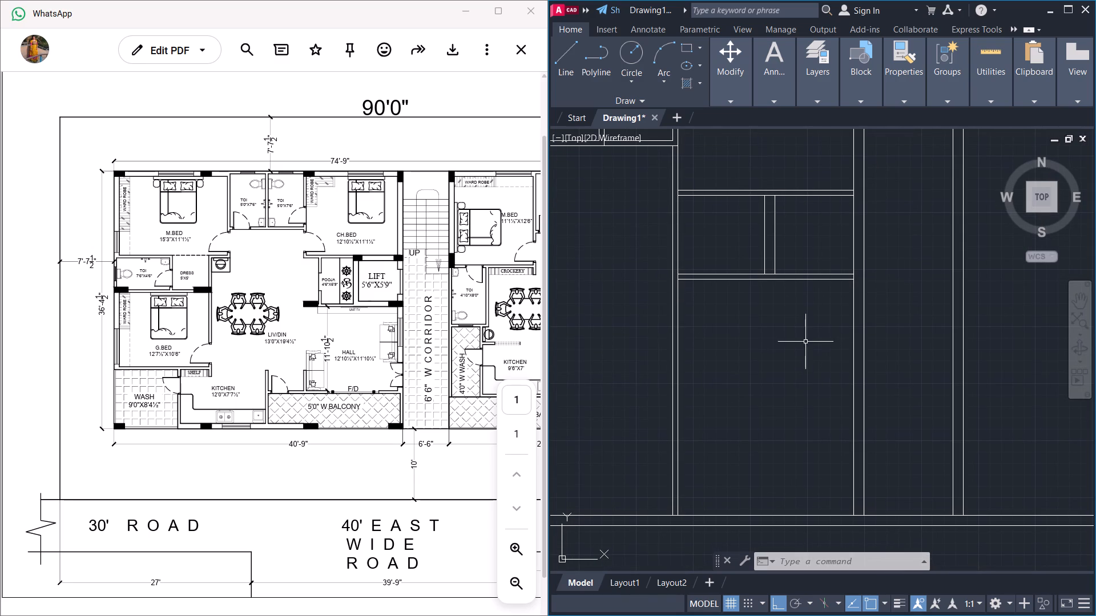
key(o)
key(Return)
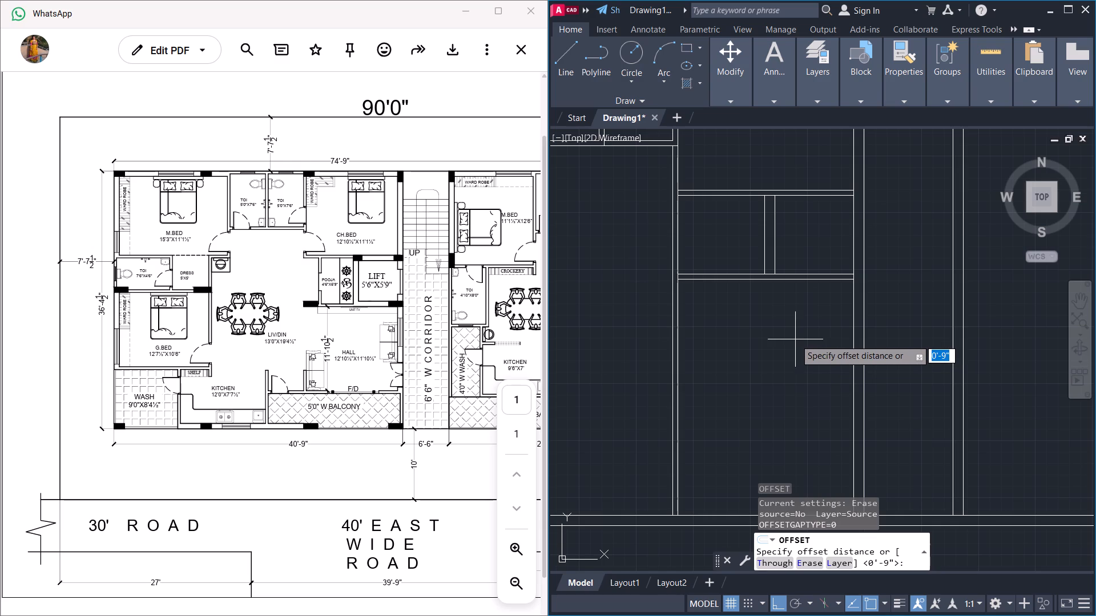
text(11'`)
key(BackSpace)
text(10)
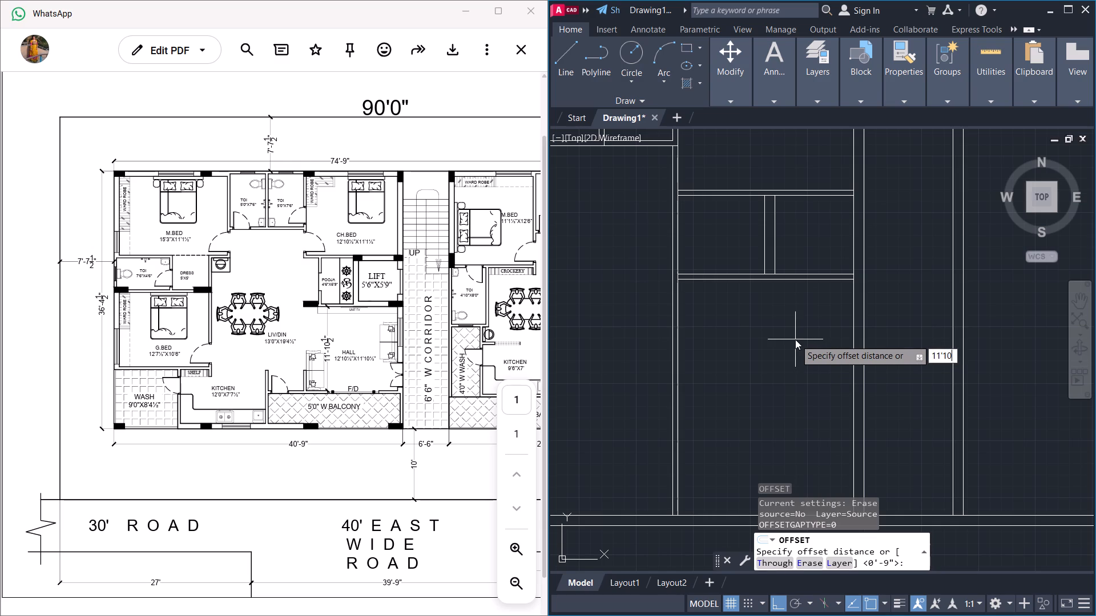
text(.5")
key(Return)
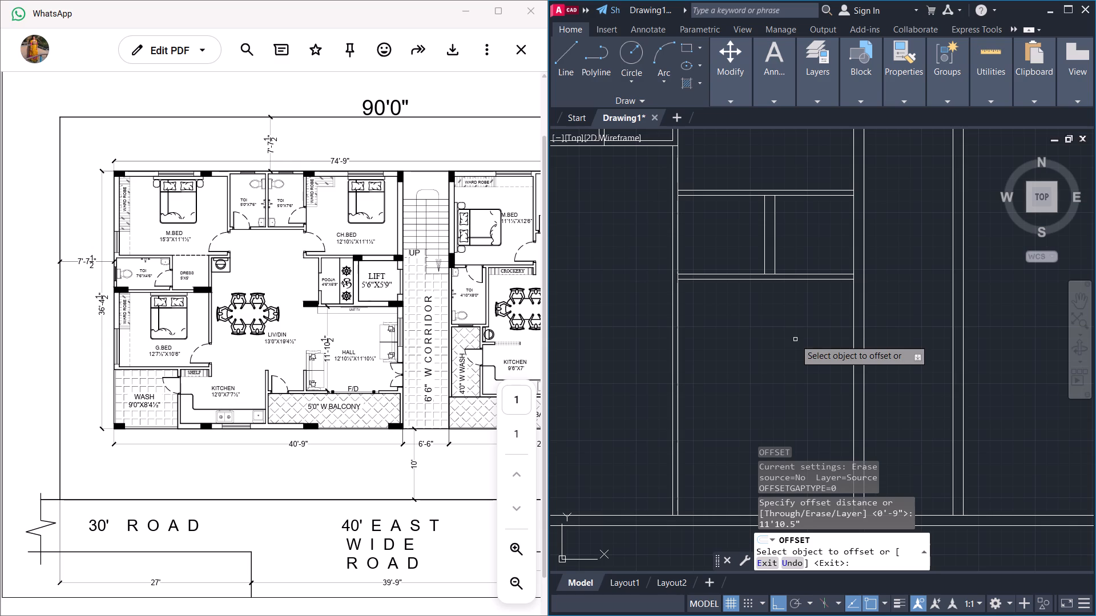
click(775, 279)
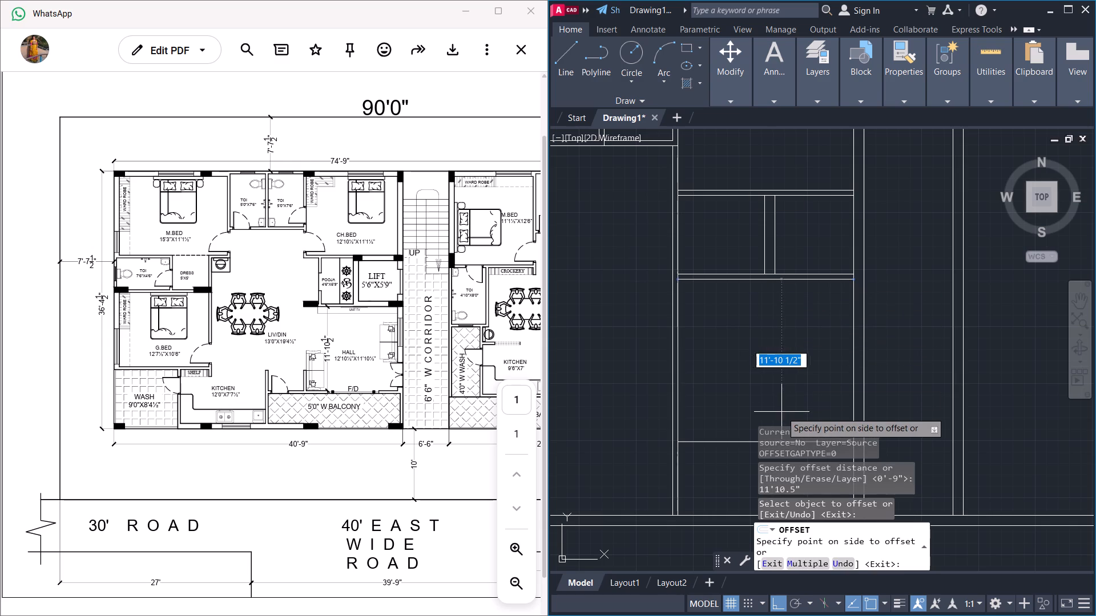
drag(781, 412, 788, 412)
middle_drag(789, 395, 788, 375)
middle_drag(785, 356, 775, 307)
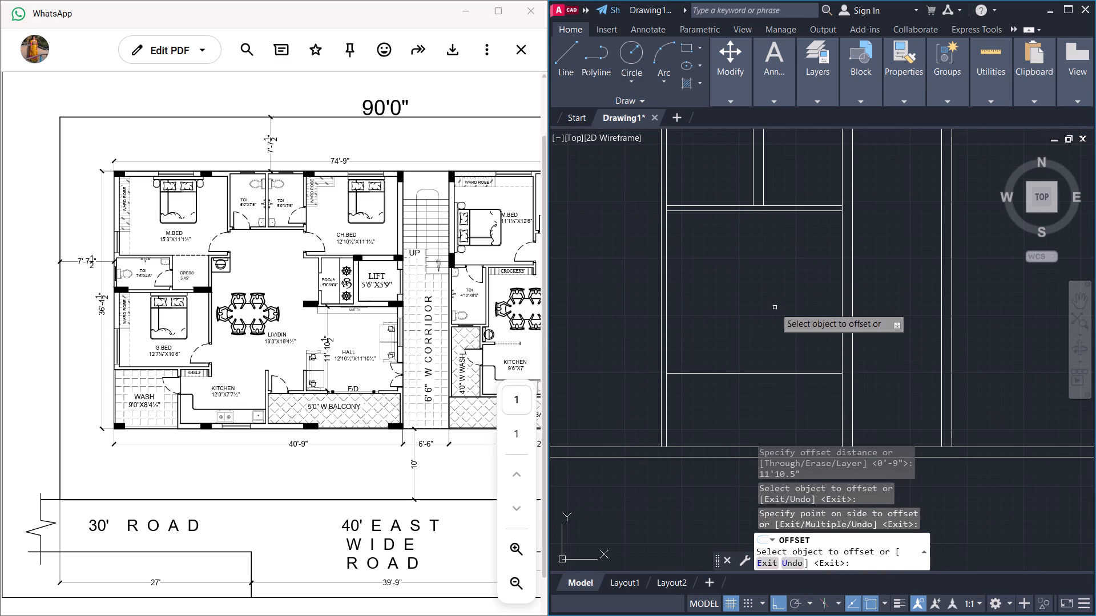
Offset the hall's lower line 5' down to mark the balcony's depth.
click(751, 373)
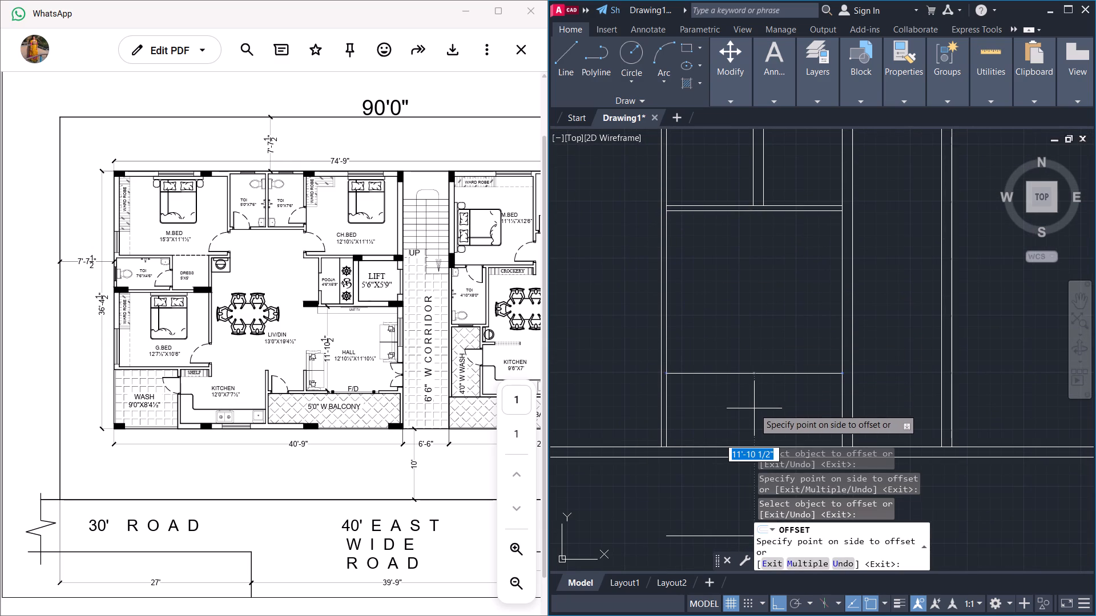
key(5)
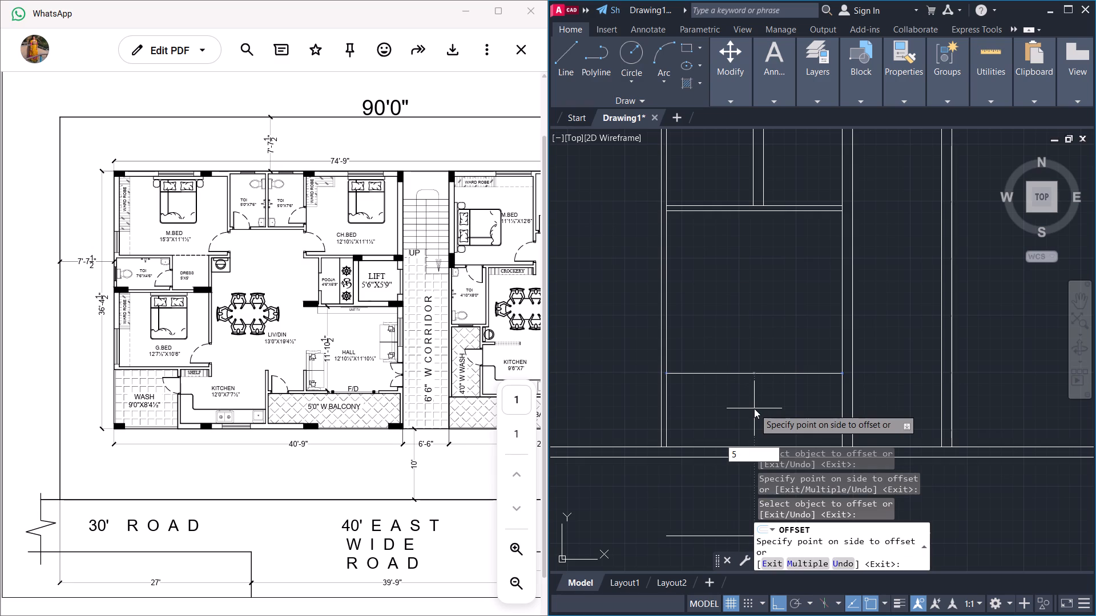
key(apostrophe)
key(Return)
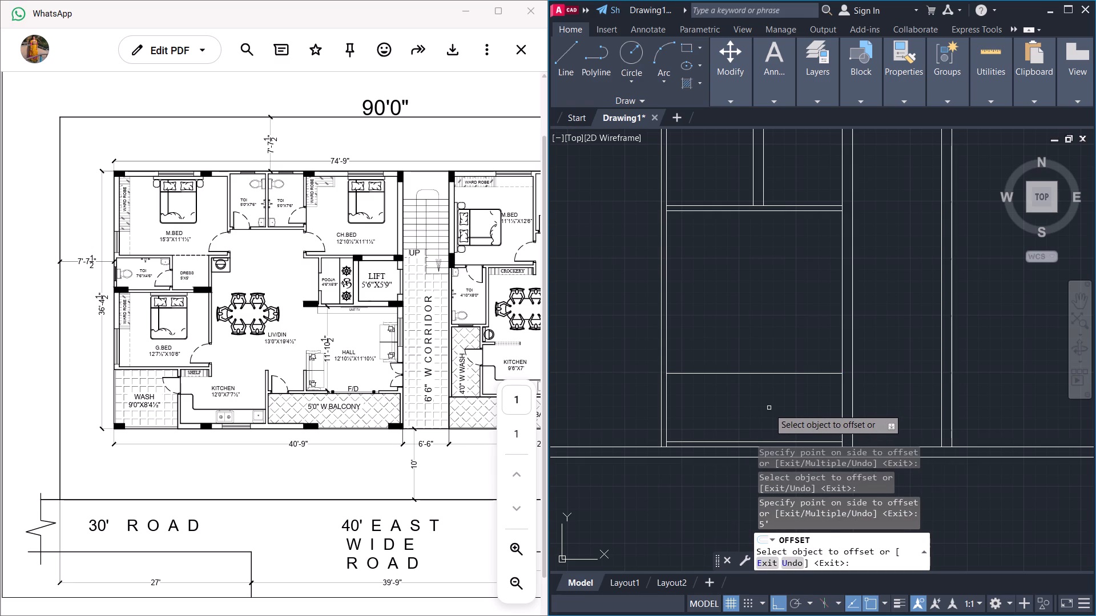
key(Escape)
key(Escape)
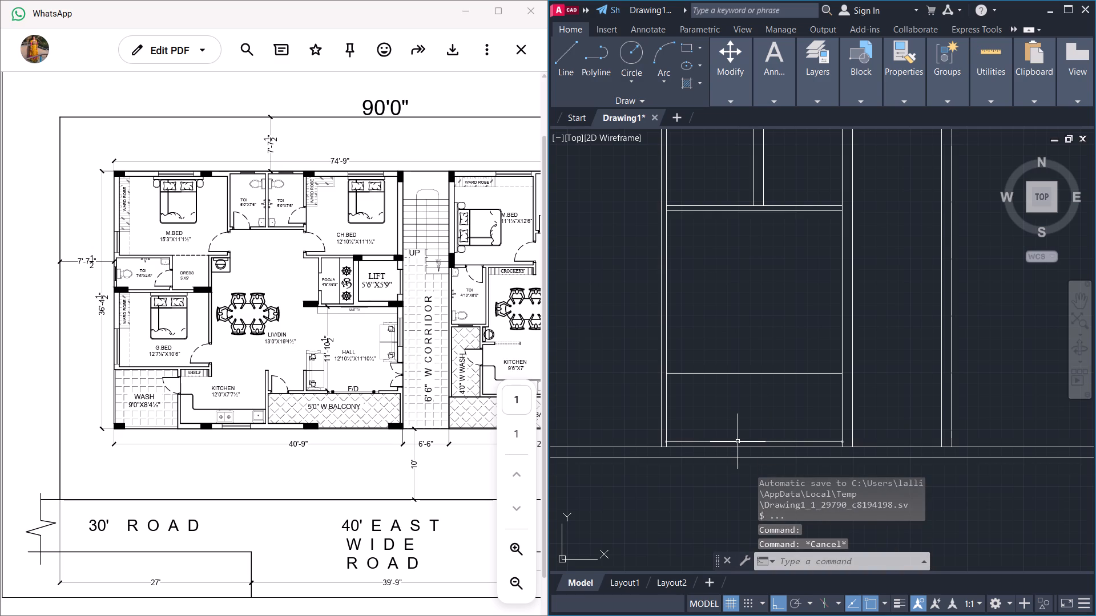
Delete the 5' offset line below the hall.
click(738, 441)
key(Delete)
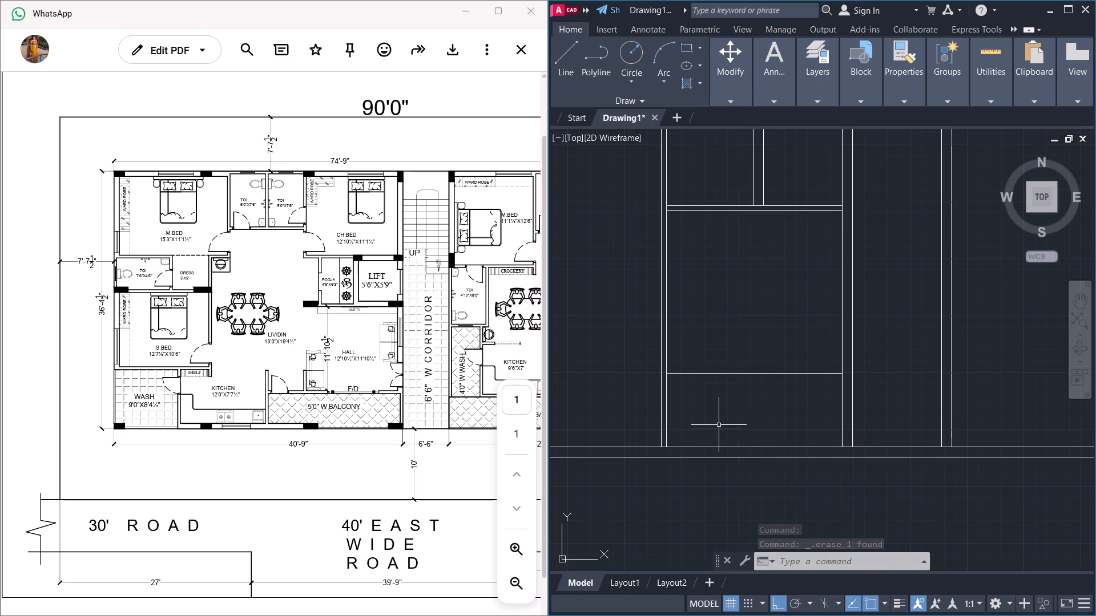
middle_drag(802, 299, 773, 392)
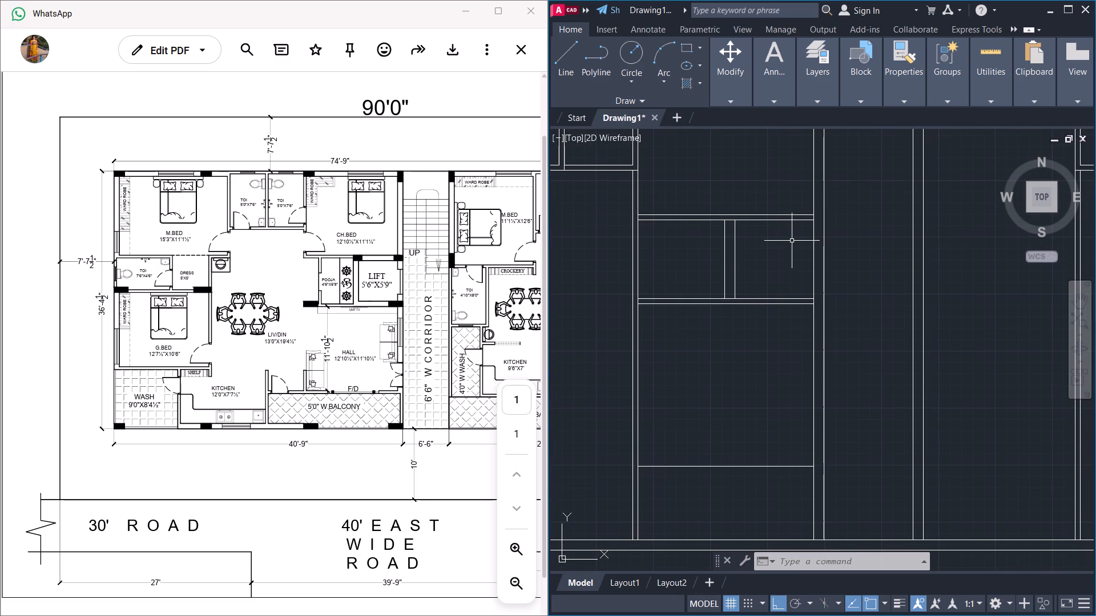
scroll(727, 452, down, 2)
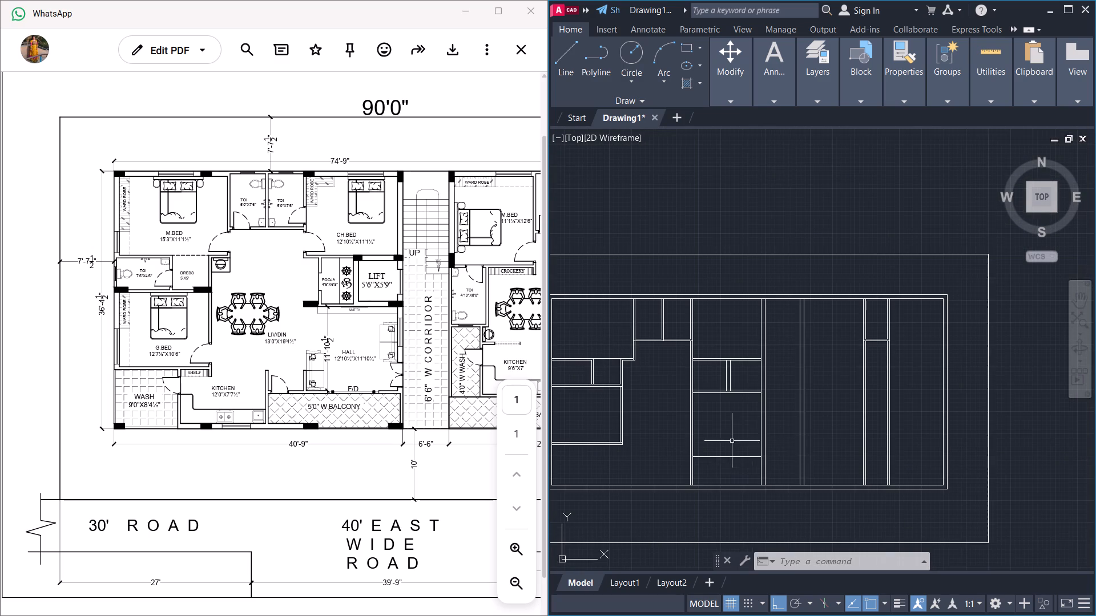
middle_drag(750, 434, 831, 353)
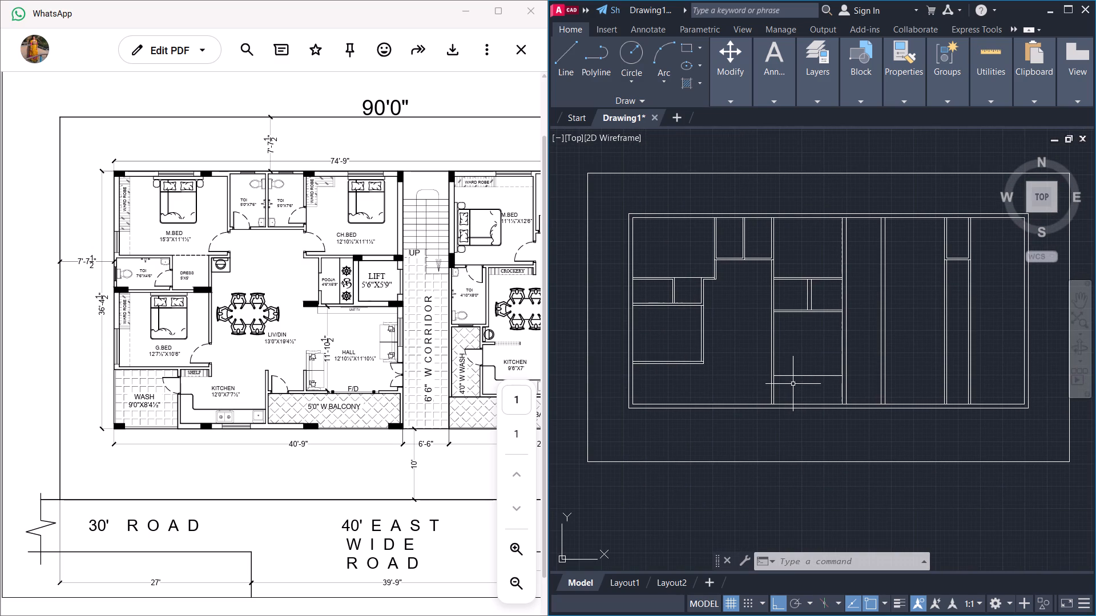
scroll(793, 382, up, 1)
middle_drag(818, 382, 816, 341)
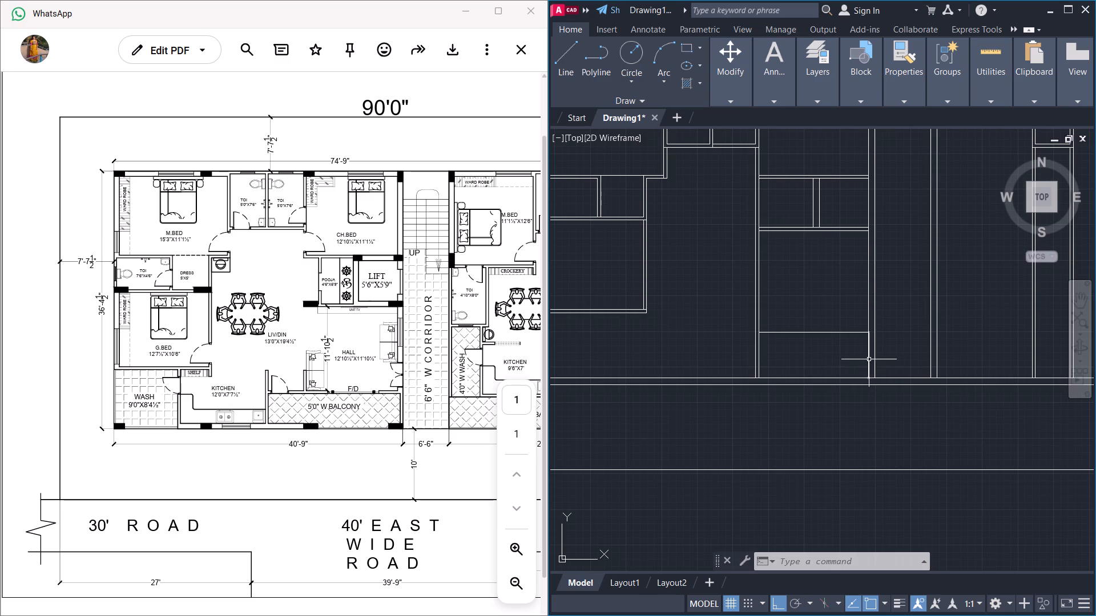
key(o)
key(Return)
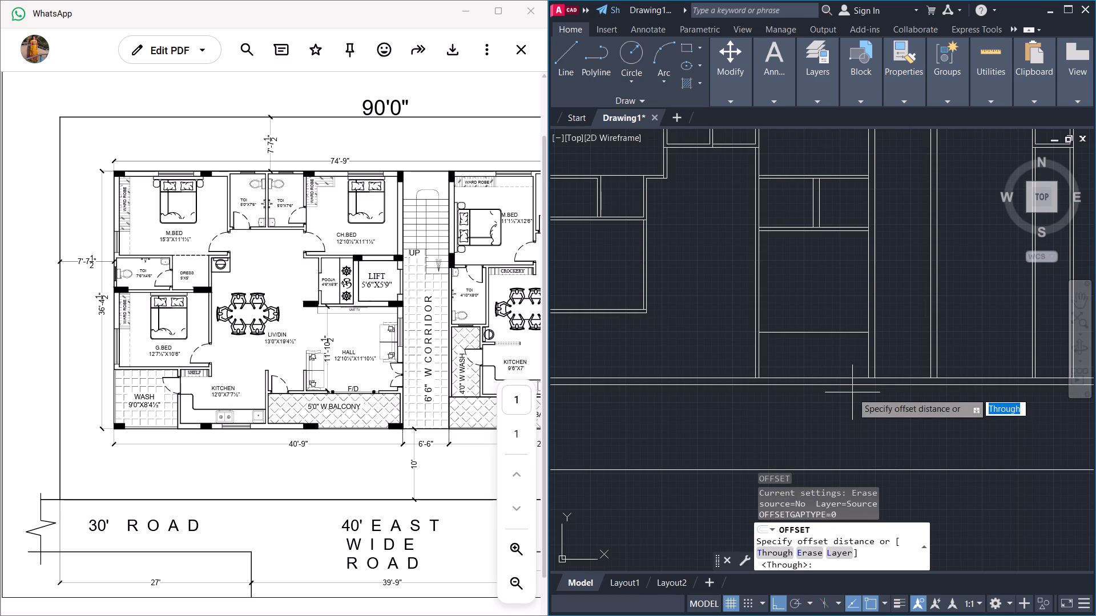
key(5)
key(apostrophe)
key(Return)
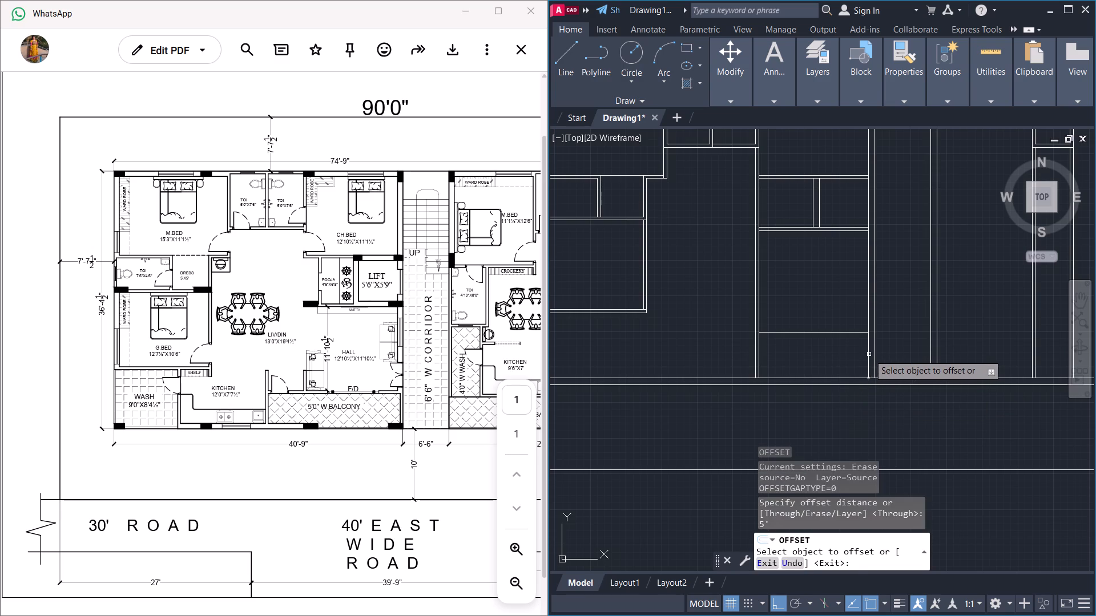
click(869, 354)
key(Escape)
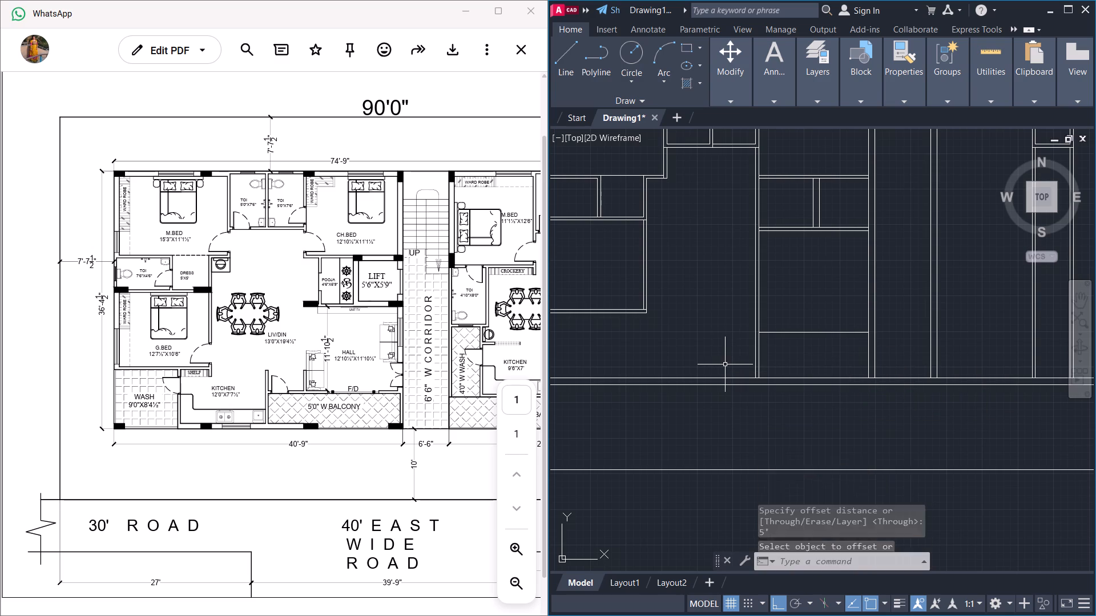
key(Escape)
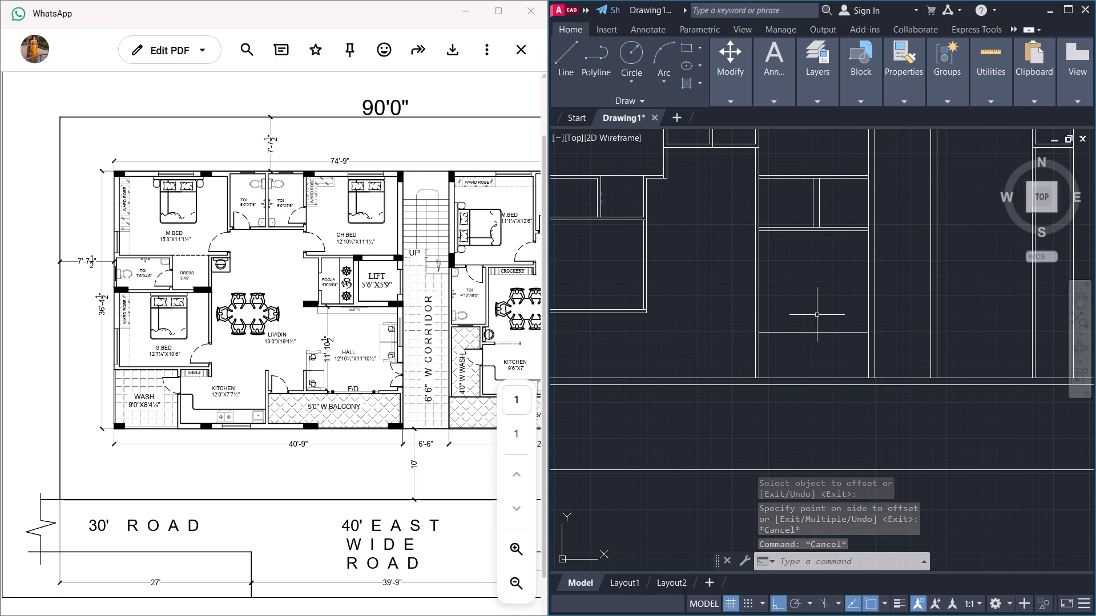
Trim away the inner line of the outer side wall along the wash area, below the guest bedroom's lower partition.
scroll(644, 318, down, 1)
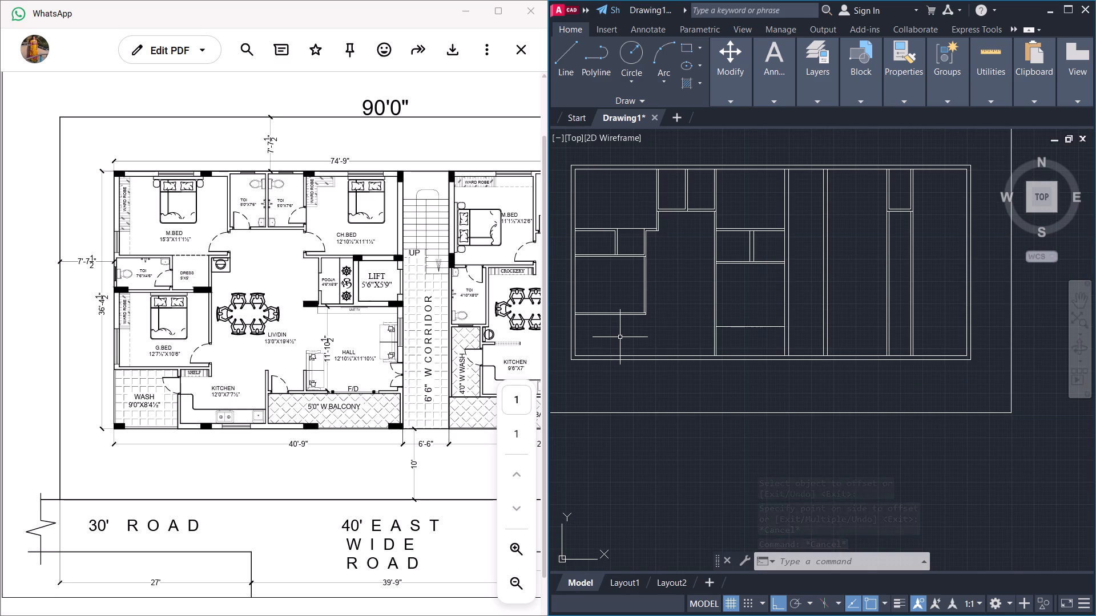
middle_drag(620, 337, 652, 330)
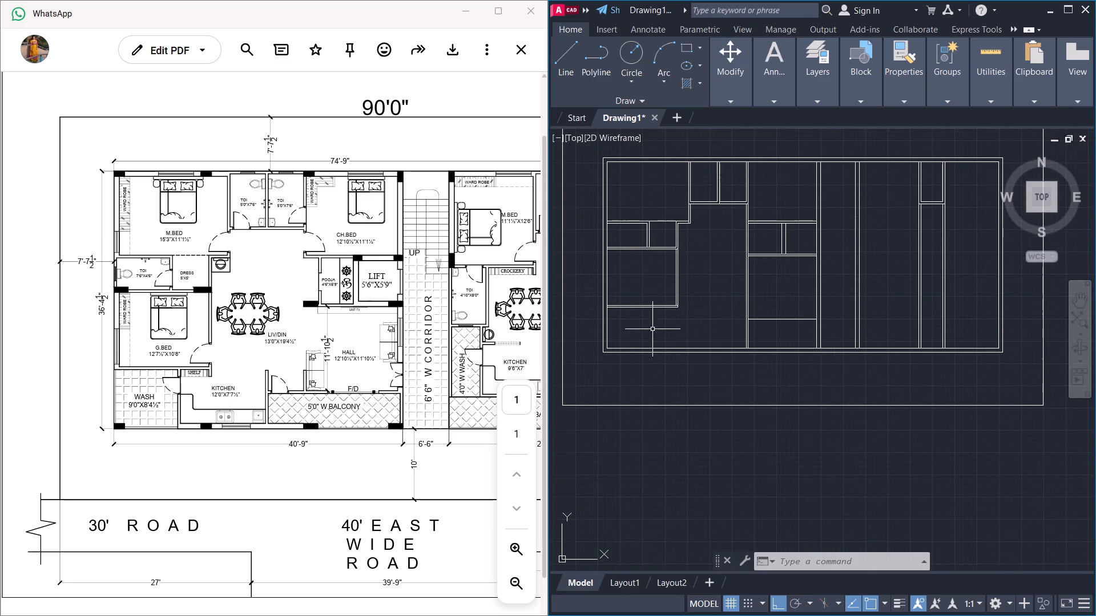
scroll(618, 325, up, 2)
middle_drag(605, 319, 643, 324)
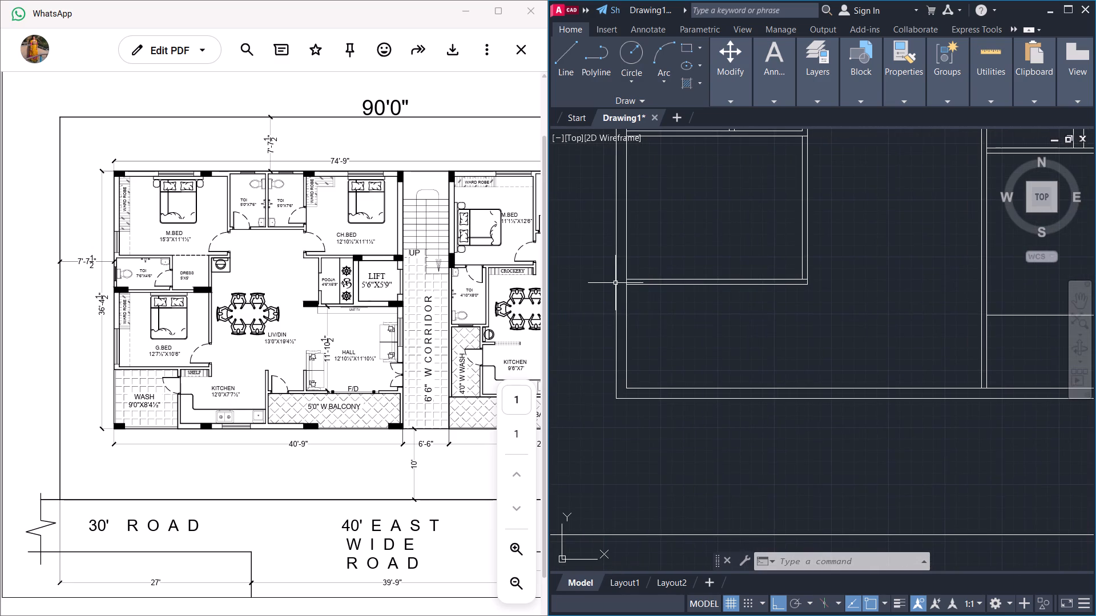
scroll(616, 281, up, 1)
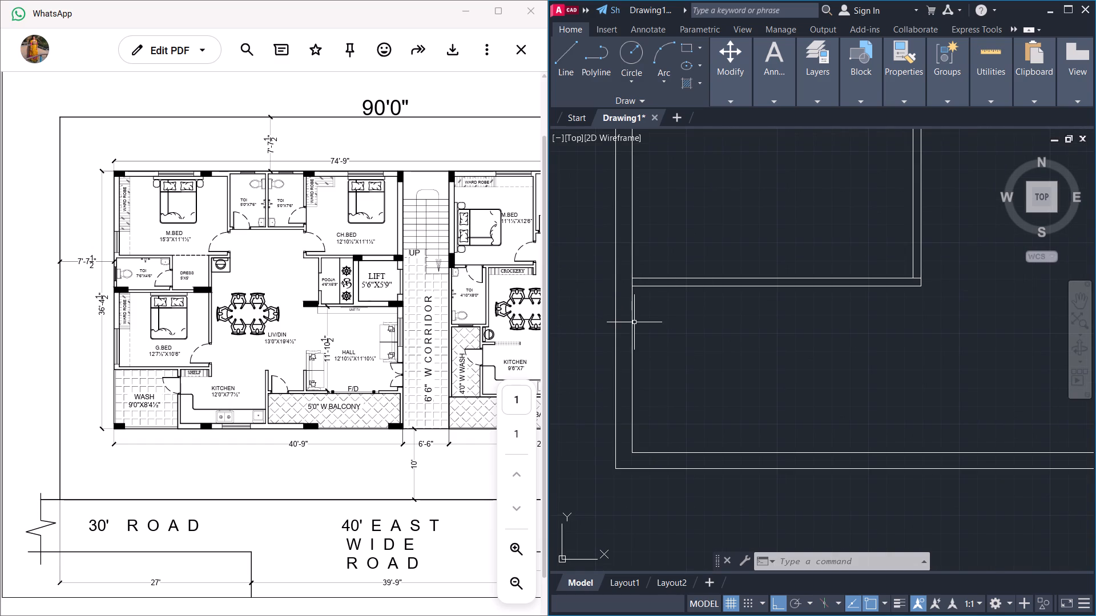
key(t)
key(r)
key(Return)
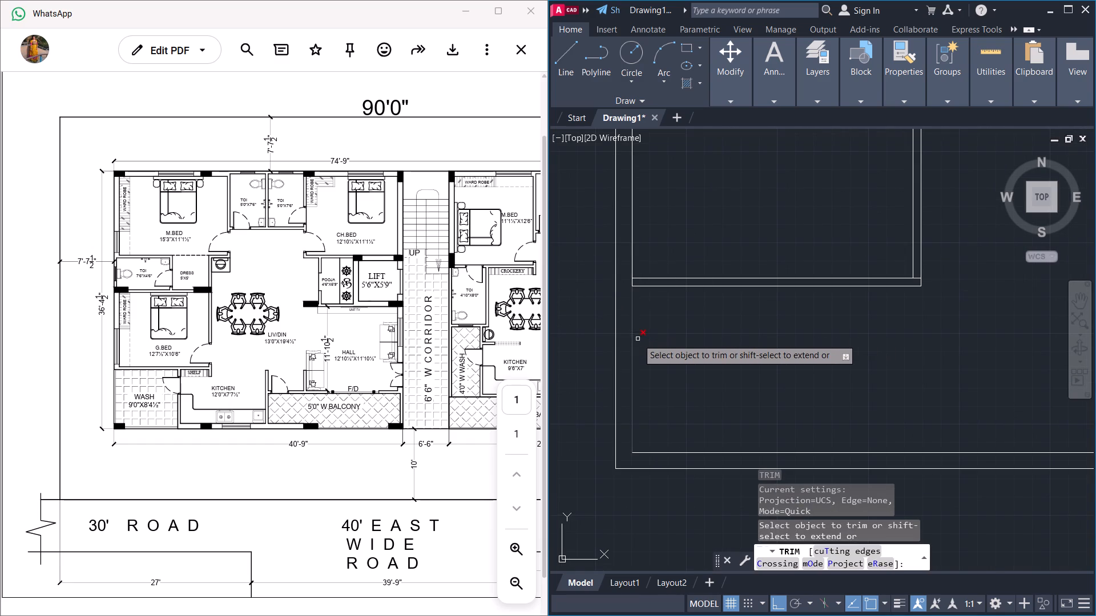
click(632, 337)
key(Escape)
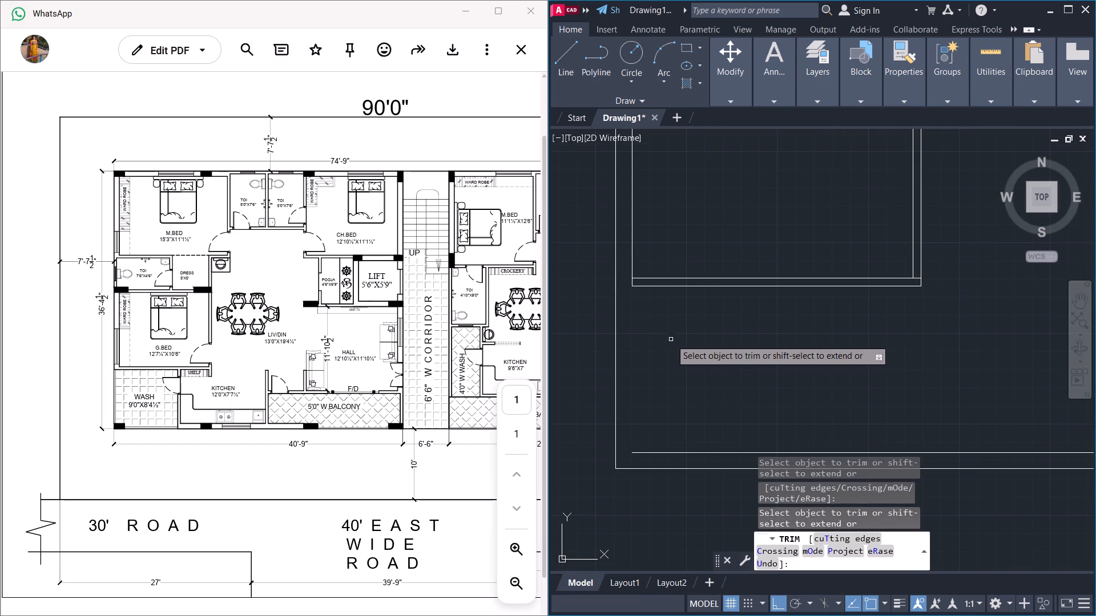
key(Escape)
key(Escape)
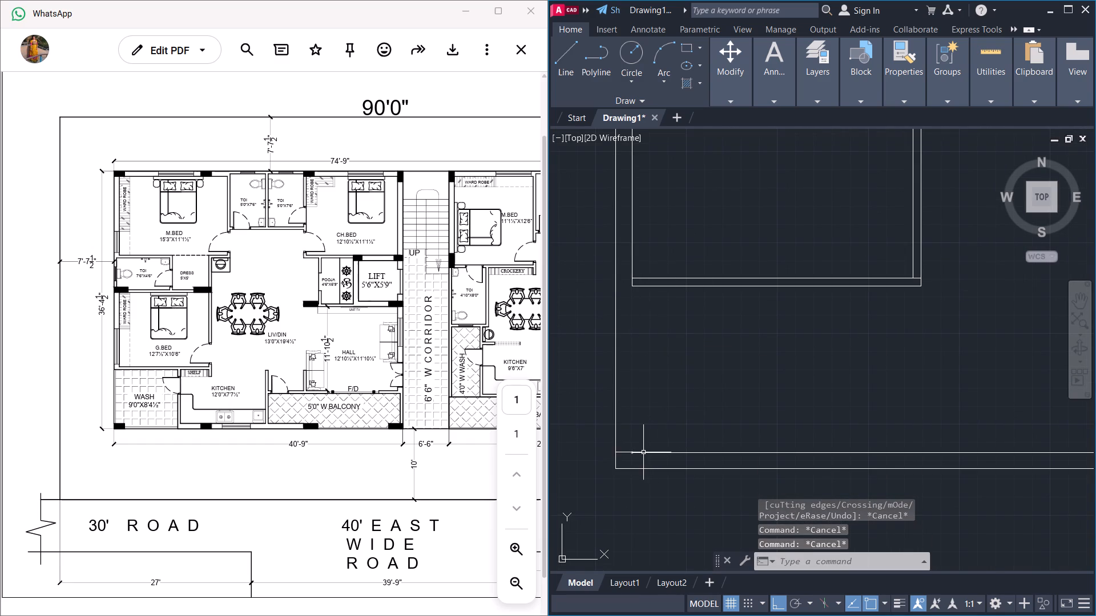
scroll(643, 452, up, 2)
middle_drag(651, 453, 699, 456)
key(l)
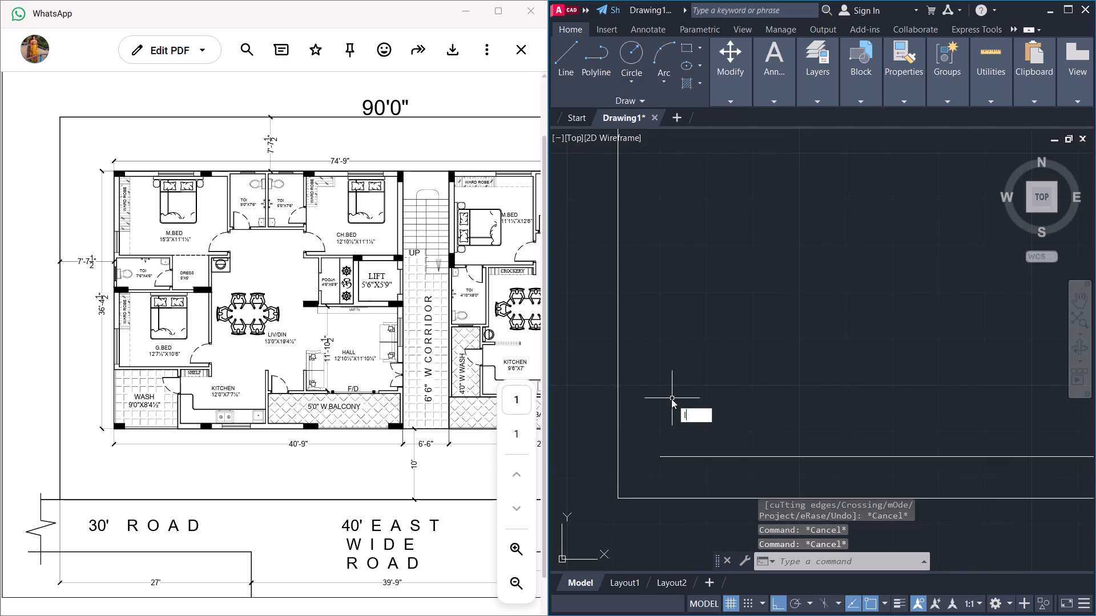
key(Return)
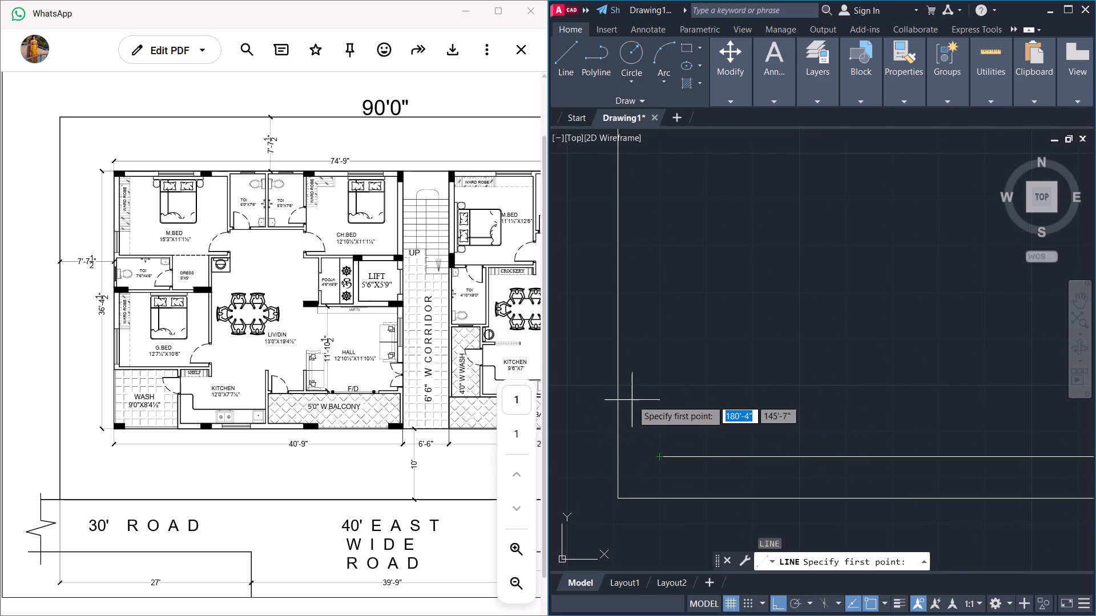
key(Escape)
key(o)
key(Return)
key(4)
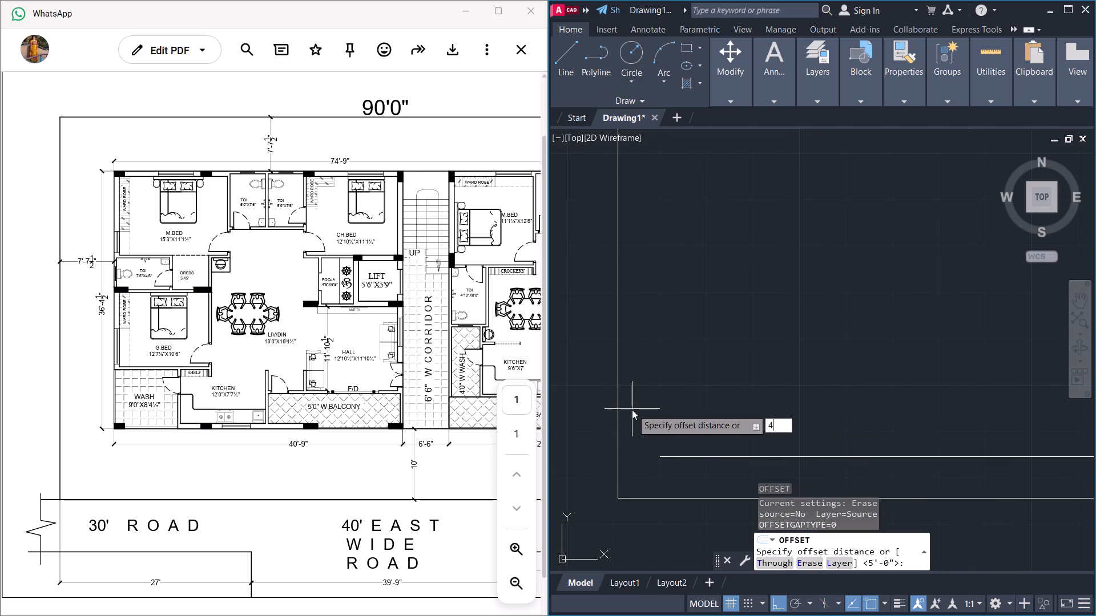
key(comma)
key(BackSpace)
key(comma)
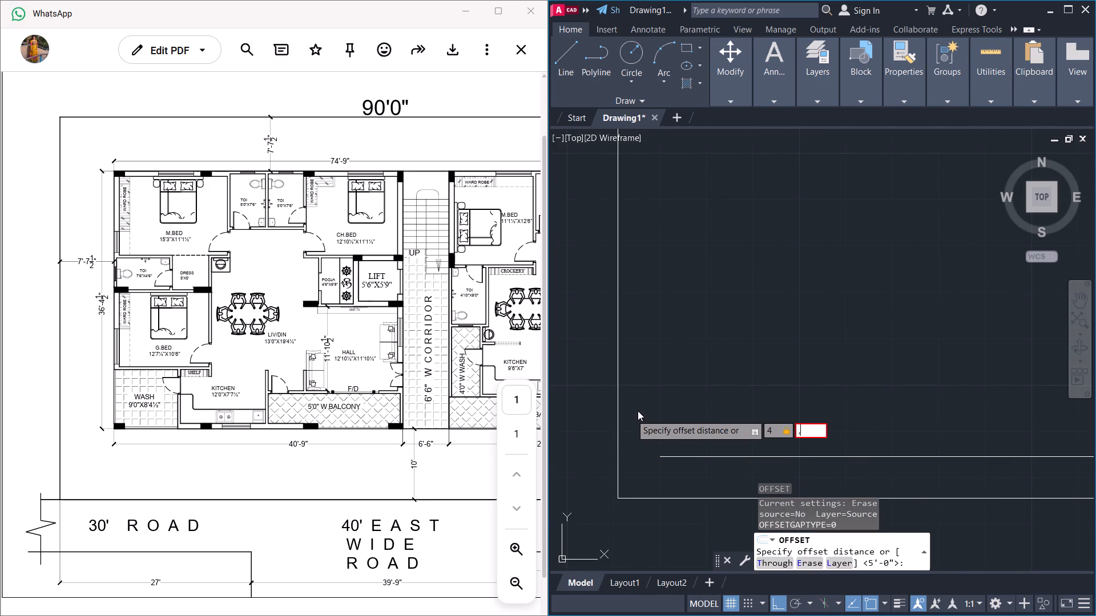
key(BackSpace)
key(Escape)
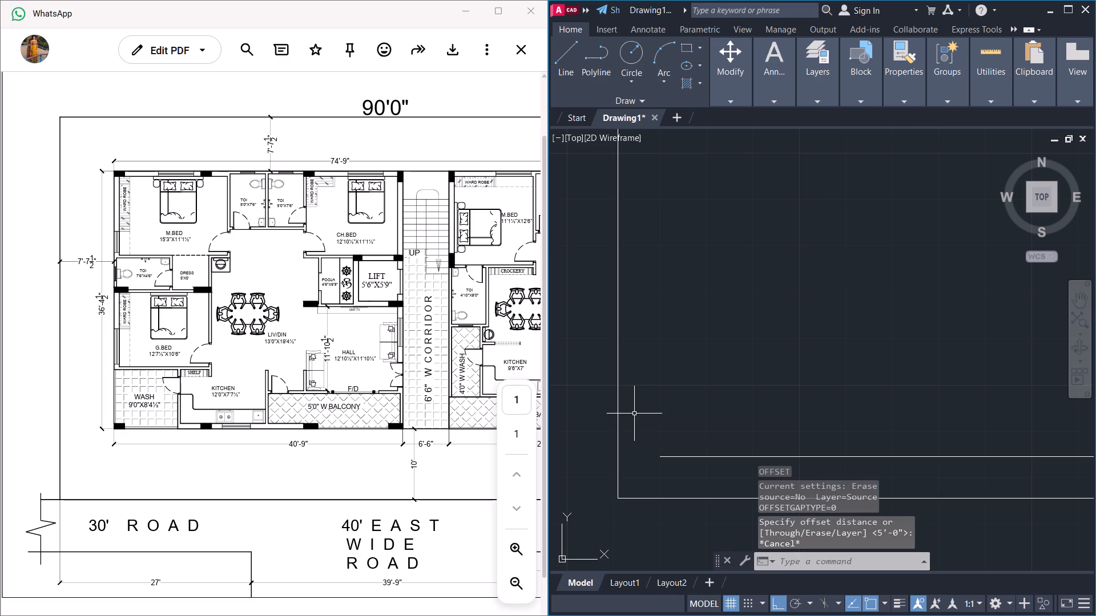
Offset the outer line of the side wall 4.5" inward to form the wash area's thinner wall.
key(o)
key(Return)
text(4.5)
key(shift+quotedbl)
key(Return)
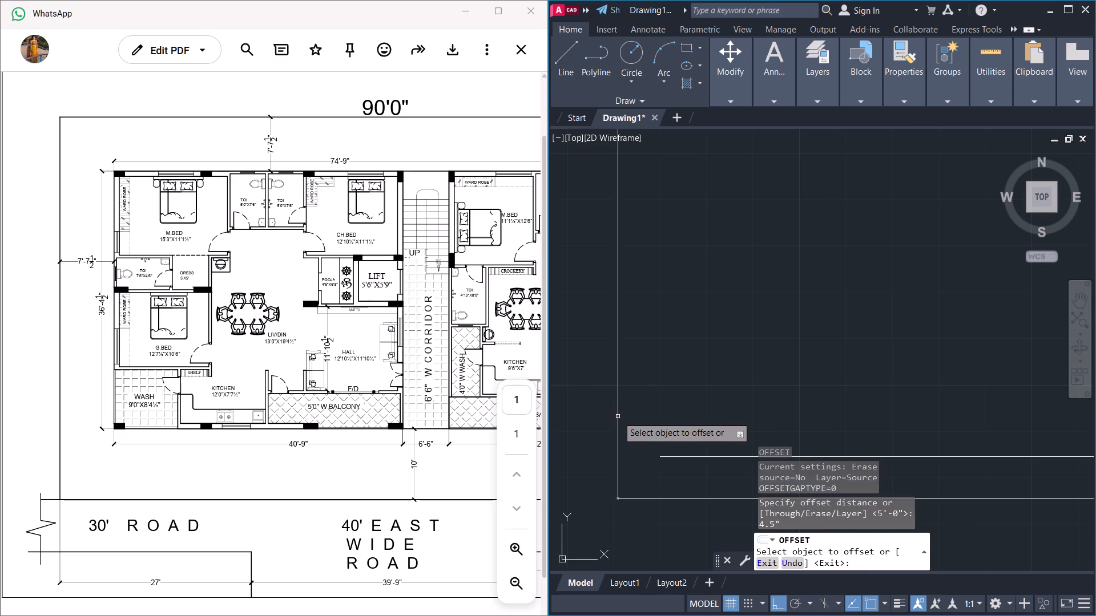
click(618, 416)
click(643, 416)
scroll(652, 400, down, 2)
scroll(694, 381, down, 1)
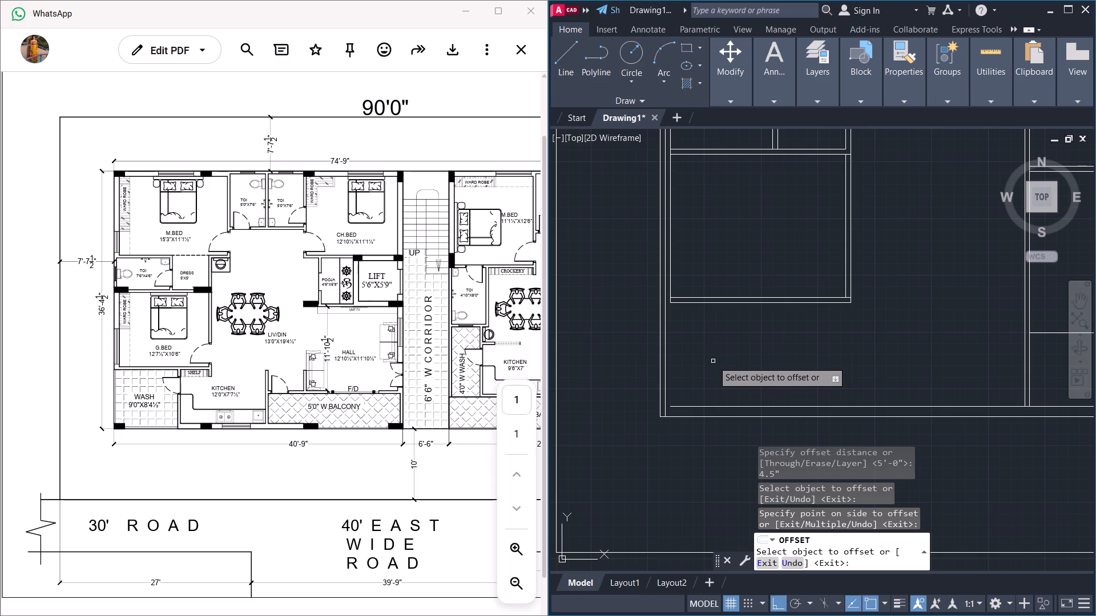
middle_drag(711, 361, 694, 367)
scroll(664, 367, up, 2)
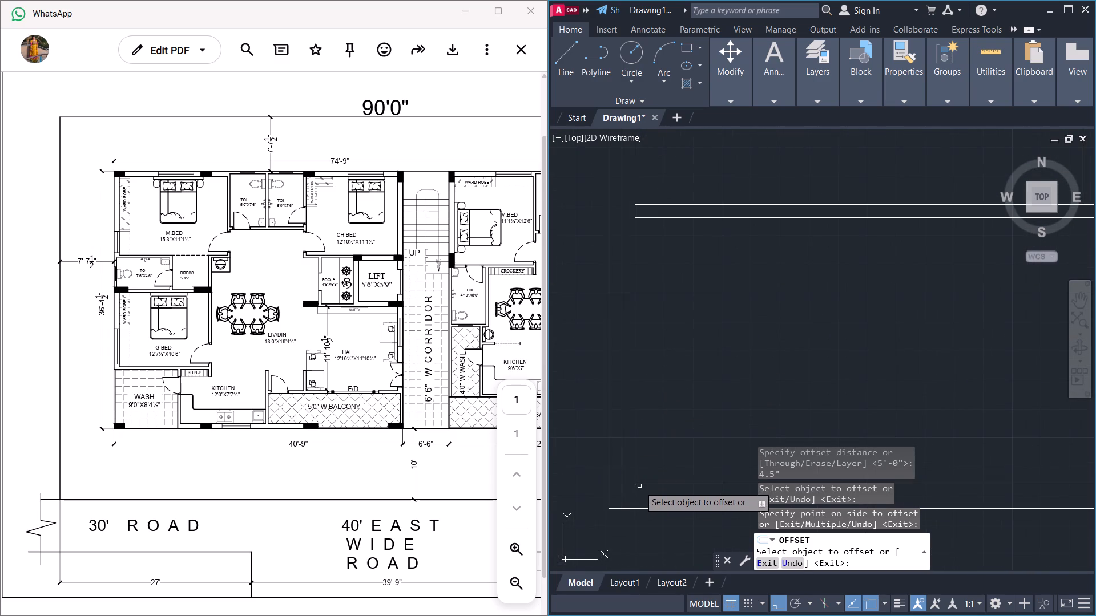
key(Escape)
key(Escape)
key(Escape)
Extend the bottom wall's inner line to the new 4.5" wash wall line and trim that line's overrun below the corner.
text(ex)
key(Return)
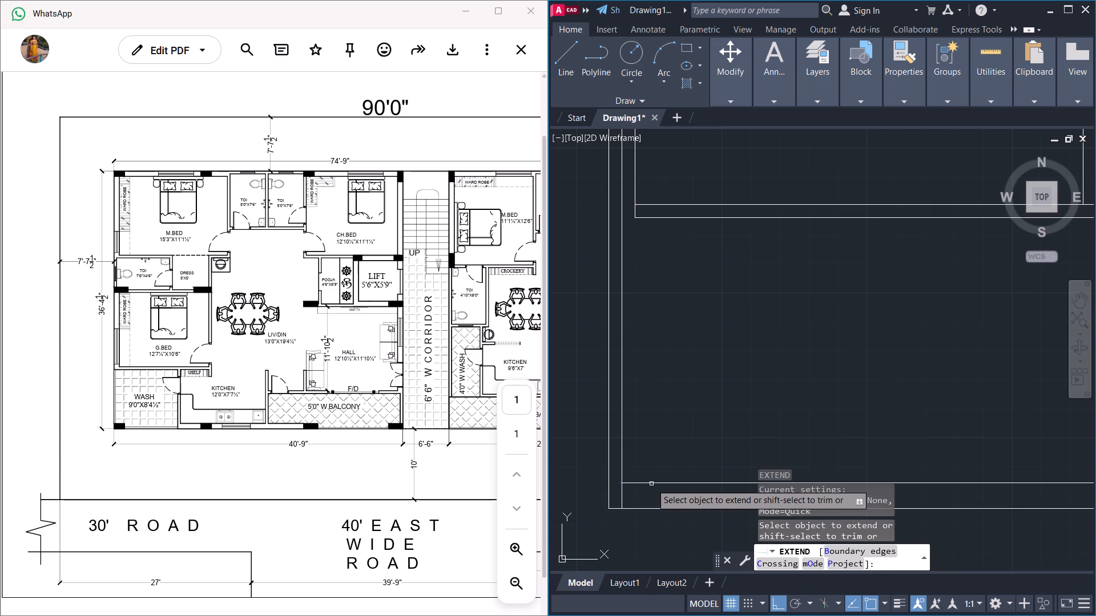
click(651, 484)
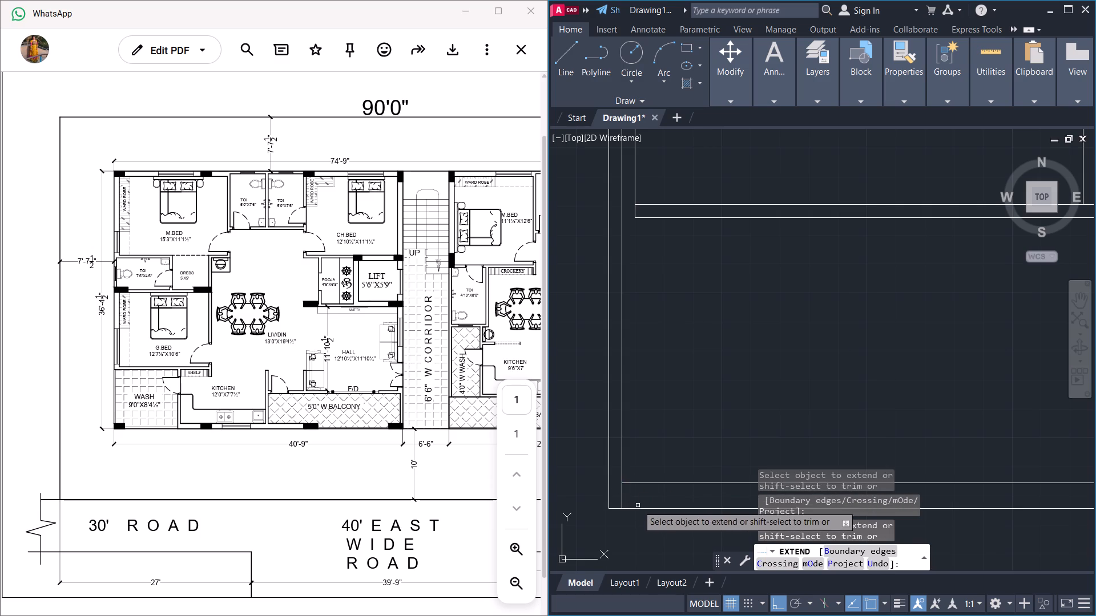
shift+click(622, 497)
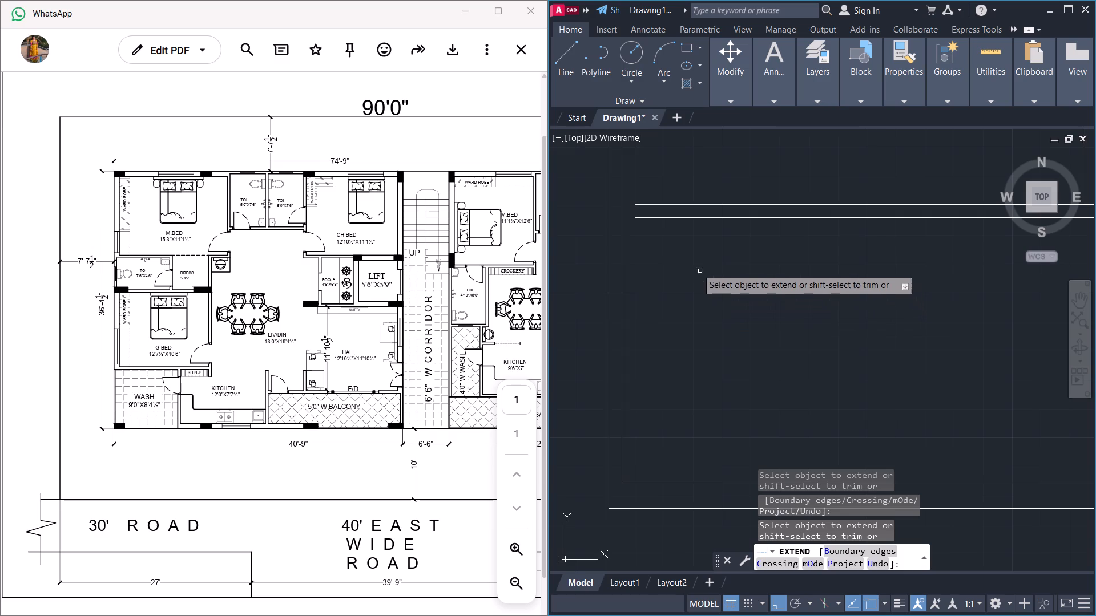
Extend the guest bedroom partition's lower line to the side wall's outer line and trim the 4.5" wash wall line above it.
click(642, 218)
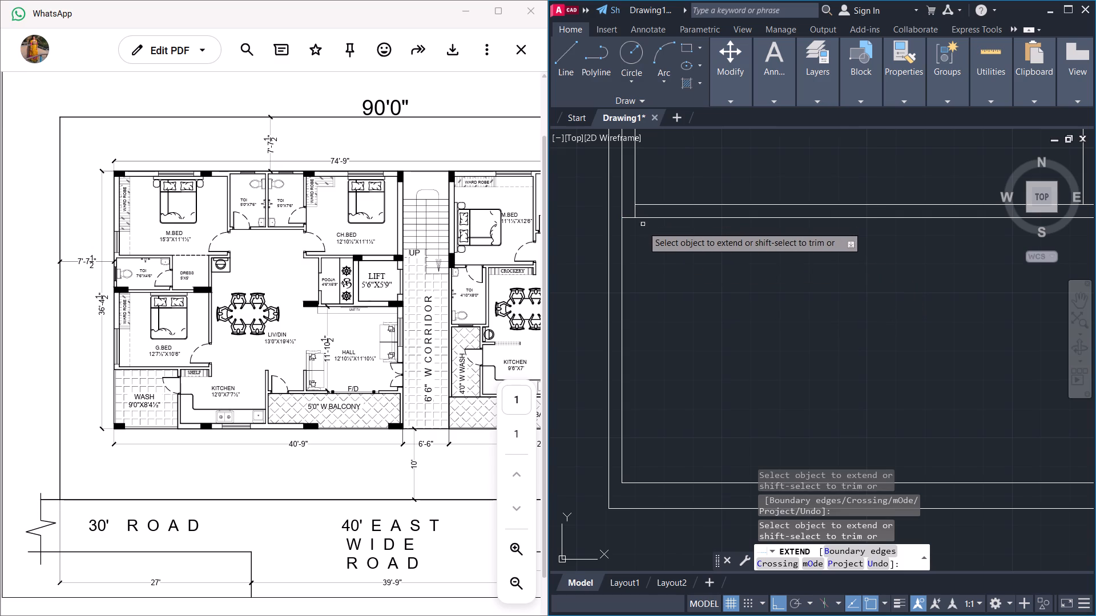
shift+click(621, 201)
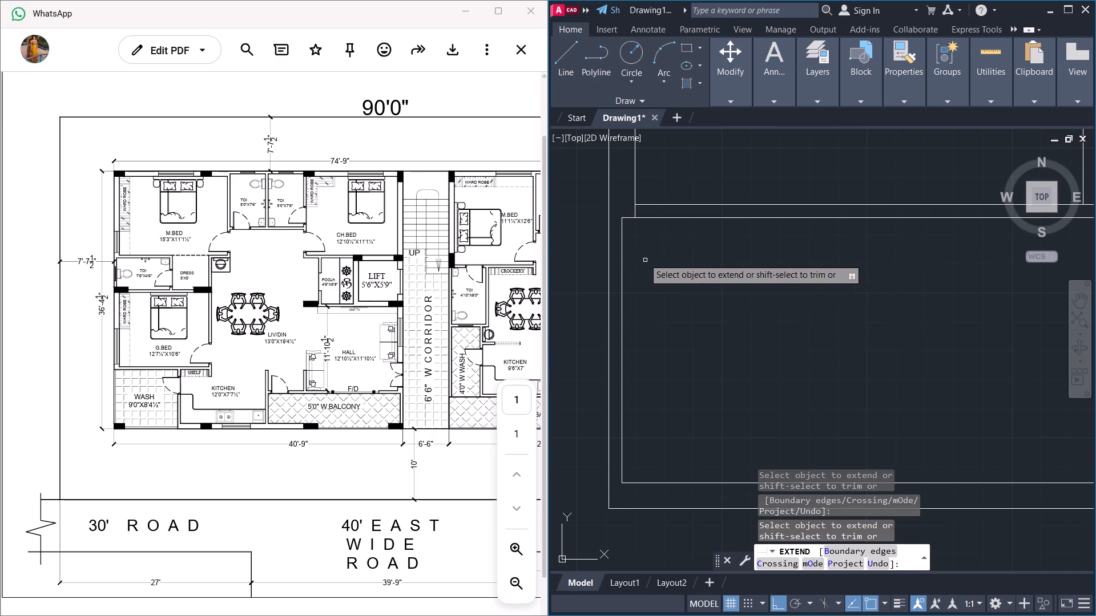
scroll(648, 275, down, 2)
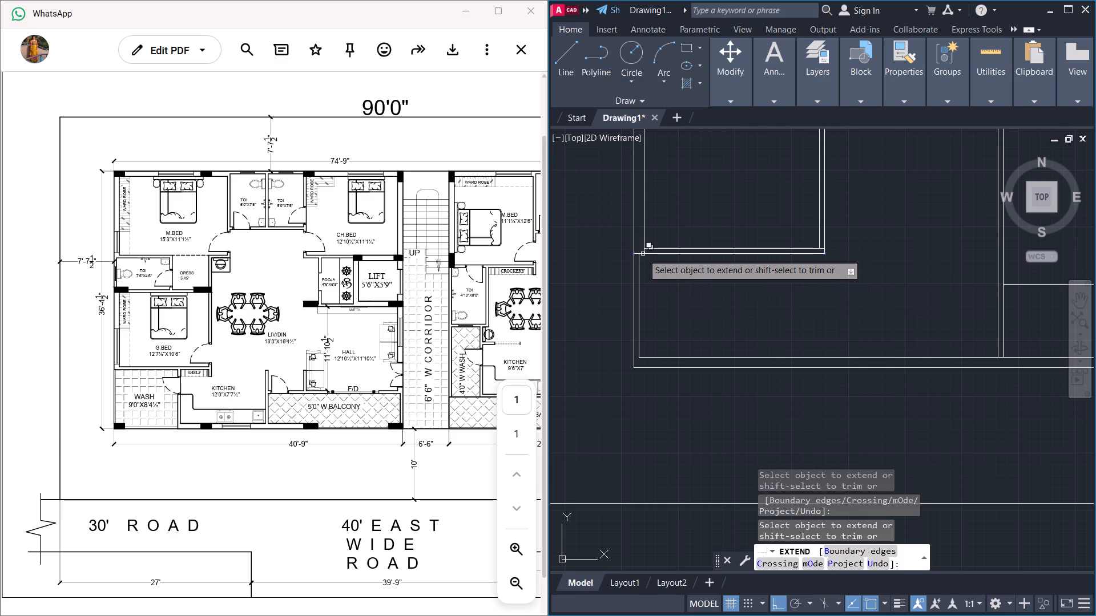
click(643, 254)
click(694, 300)
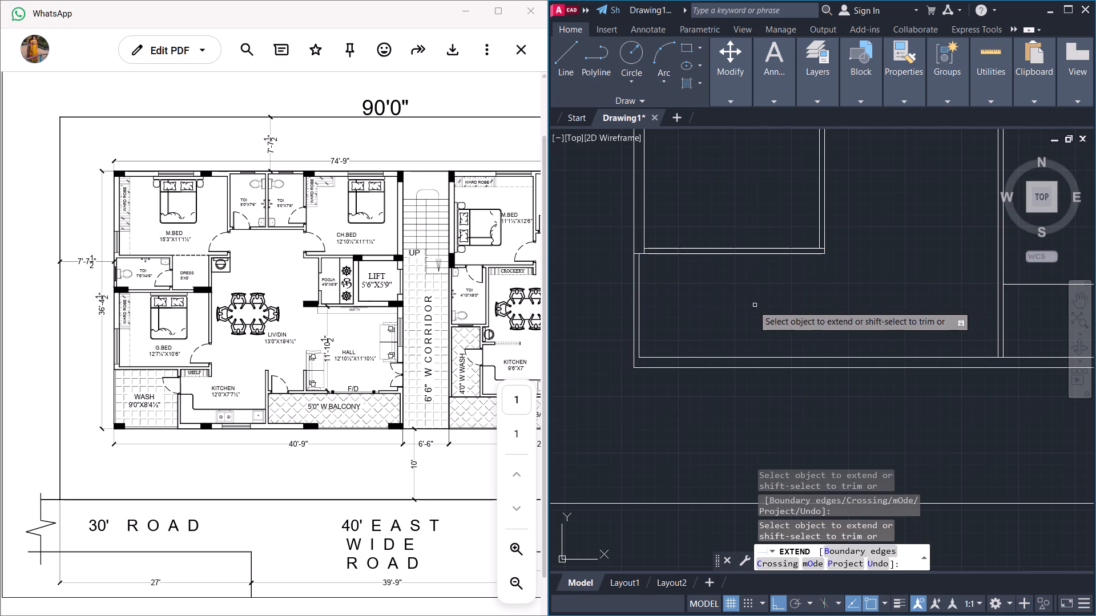
Trim the stub of the guest bedroom's inner side wall line lying between the two lines of its lower partition.
shift+scroll(652, 257, up, 3)
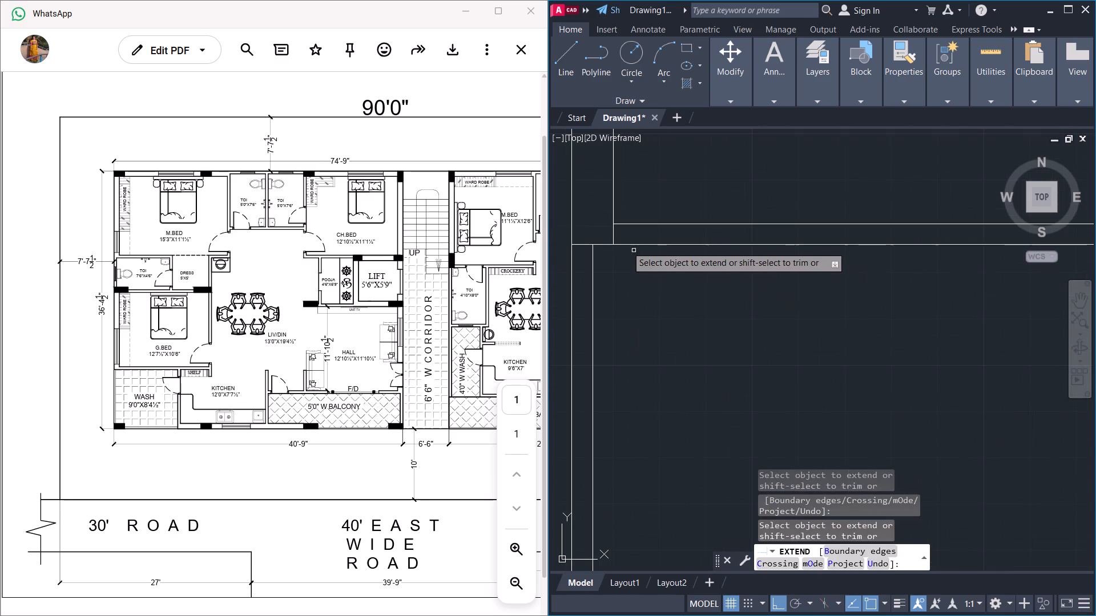
shift+click(614, 236)
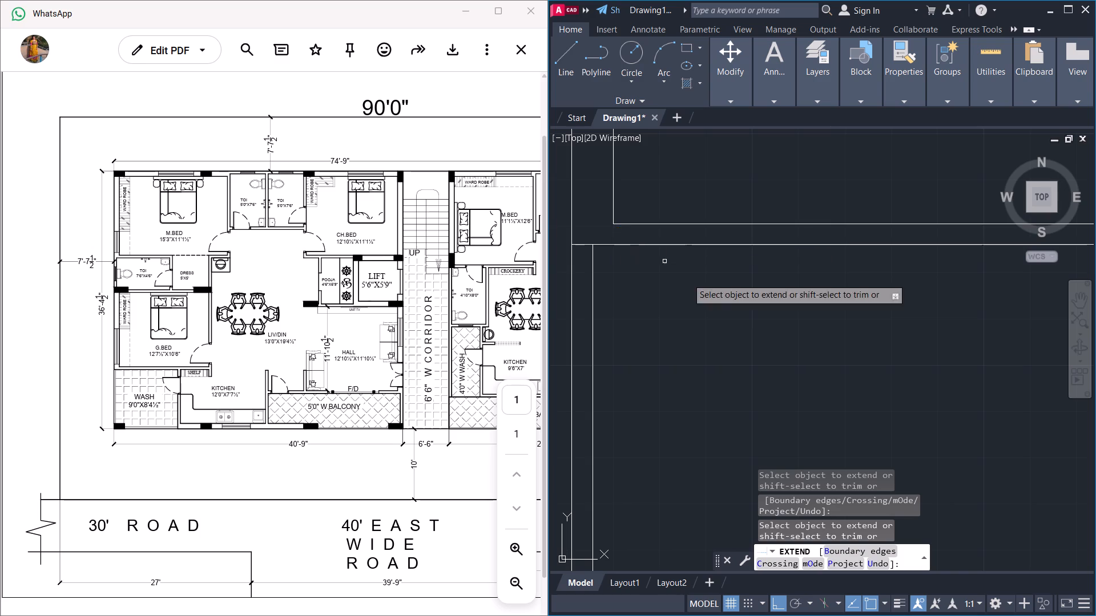
scroll(707, 303, down, 4)
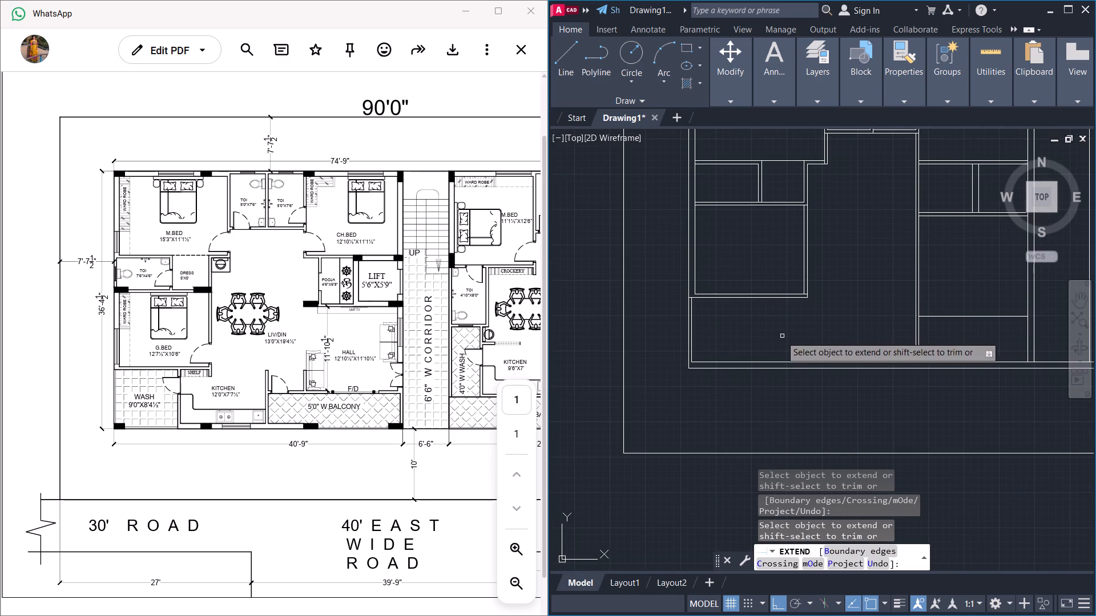
middle_drag(778, 336, 753, 336)
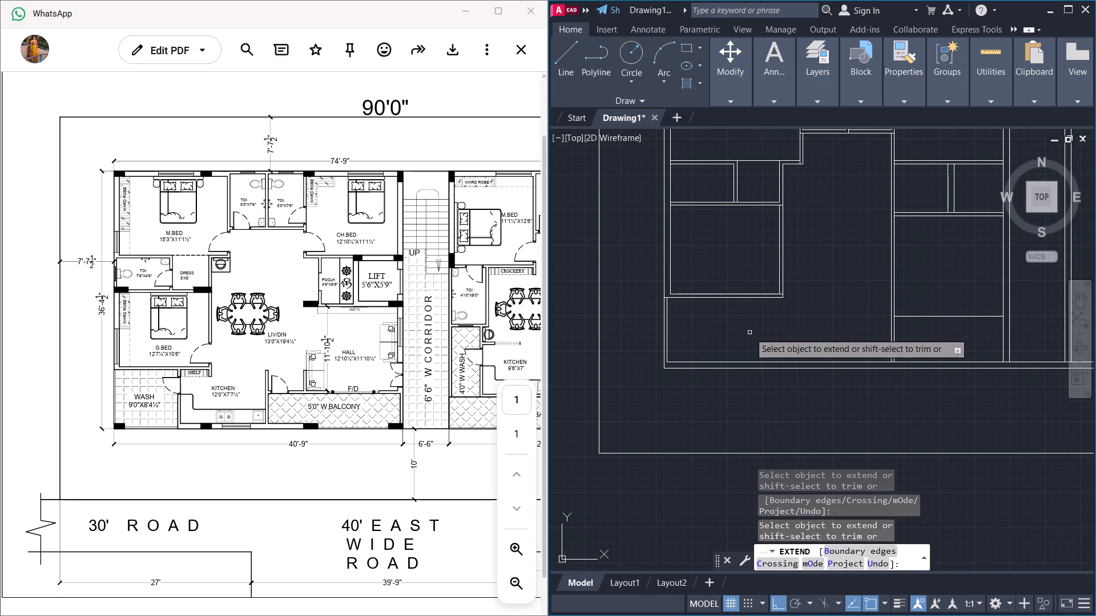
key(Escape)
Create the wash–kitchen partition by offsetting the wash wall's inner line 9' inward and that new line another 4.5" toward the kitchen.
key(o)
key(Return)
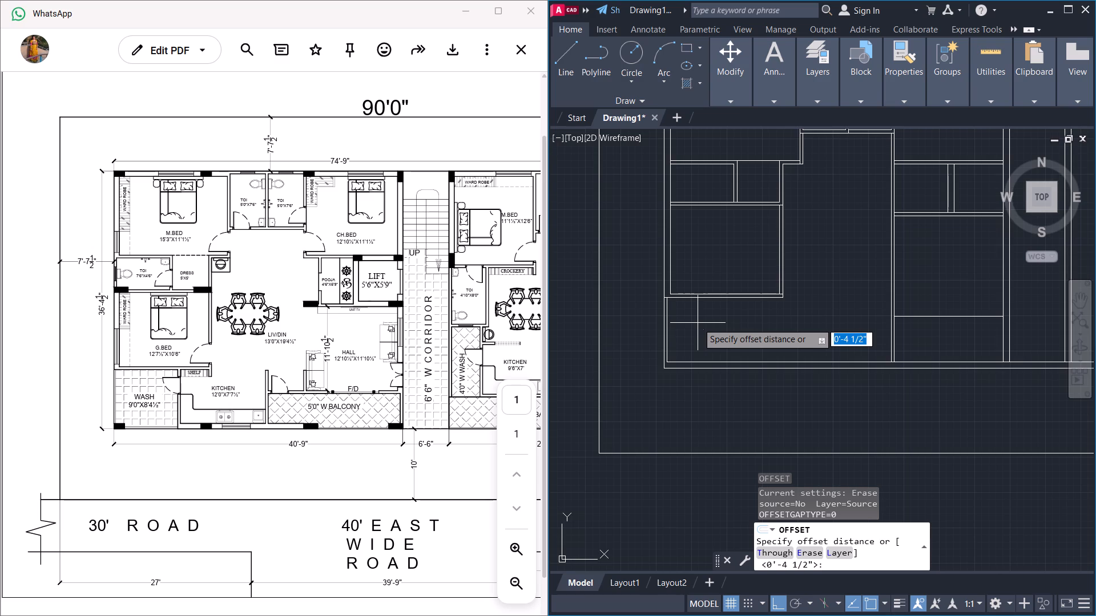
text(9')
key(Return)
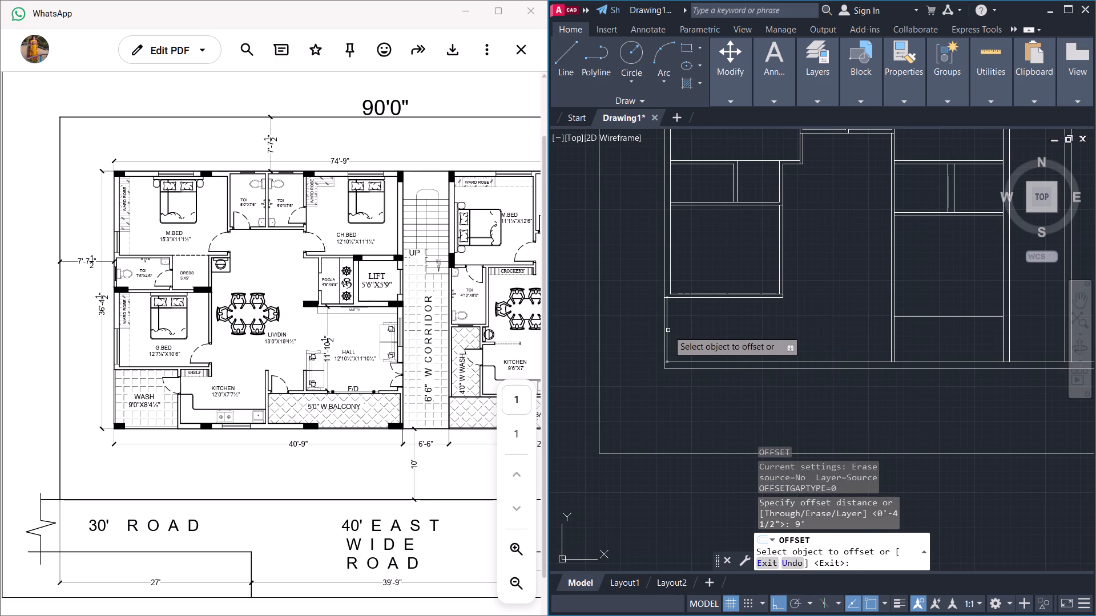
click(668, 330)
click(815, 330)
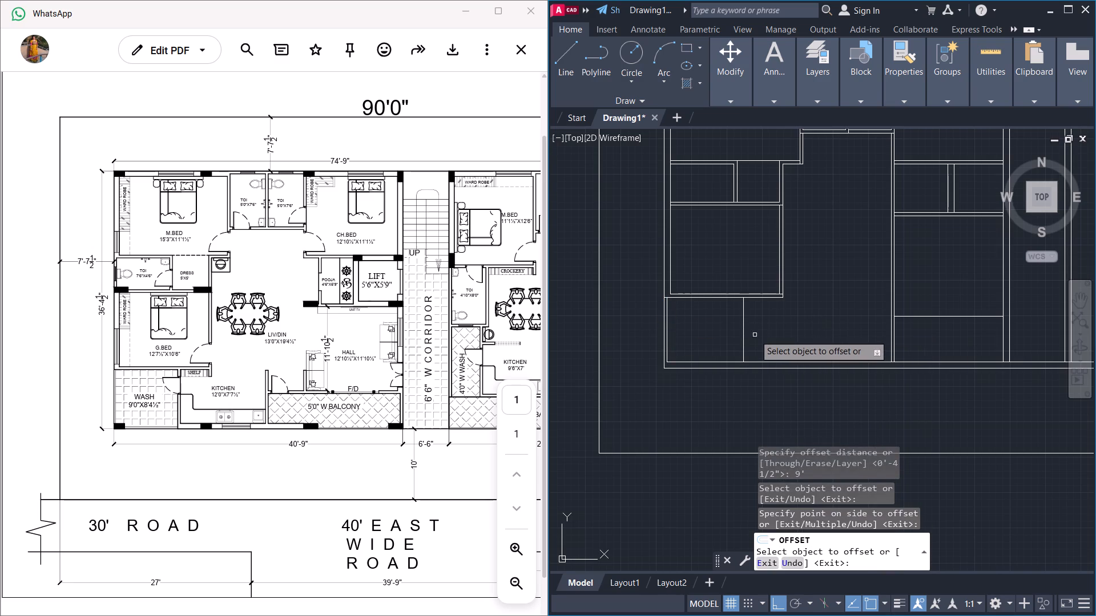
click(743, 334)
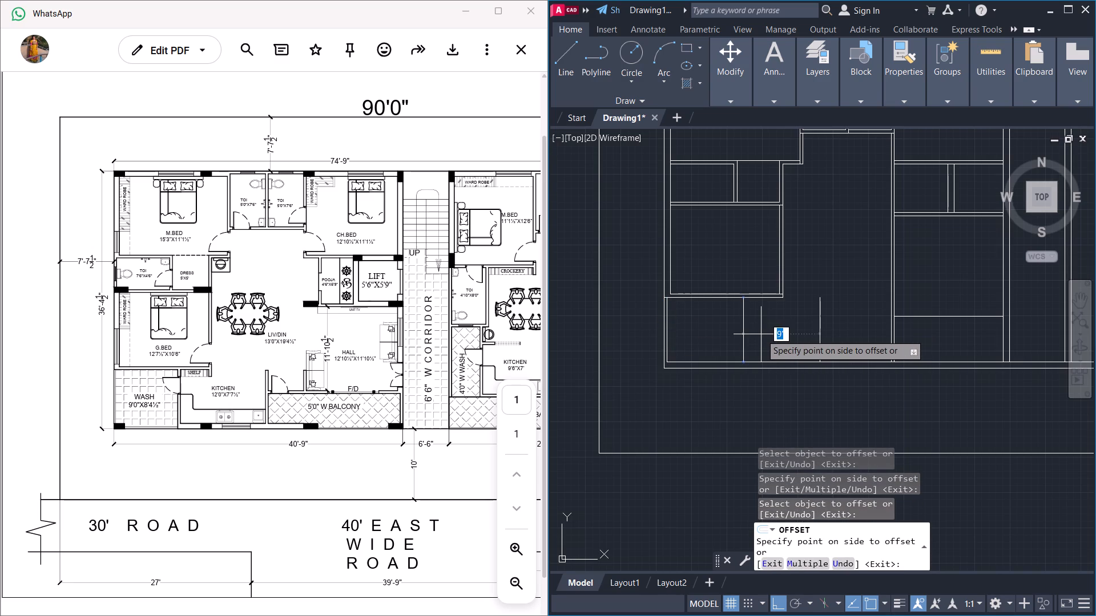
text(4.5")
key(Return)
Create the kitchen's far wall by offsetting the wash partition's kitchen-side line 12' and that new line a further 4.5".
click(748, 339)
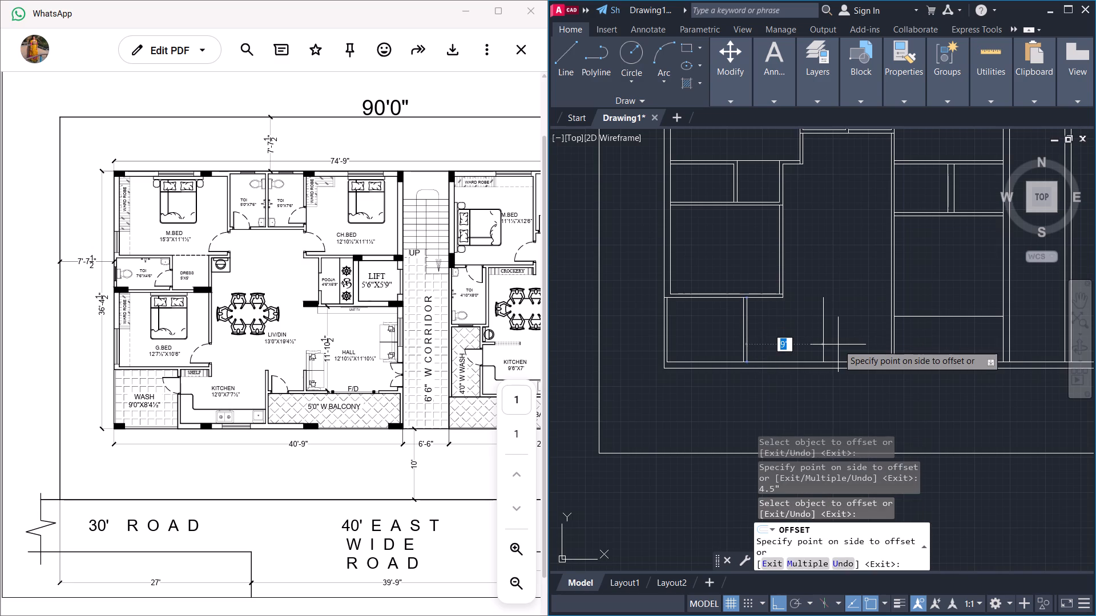
text(12')
key(Return)
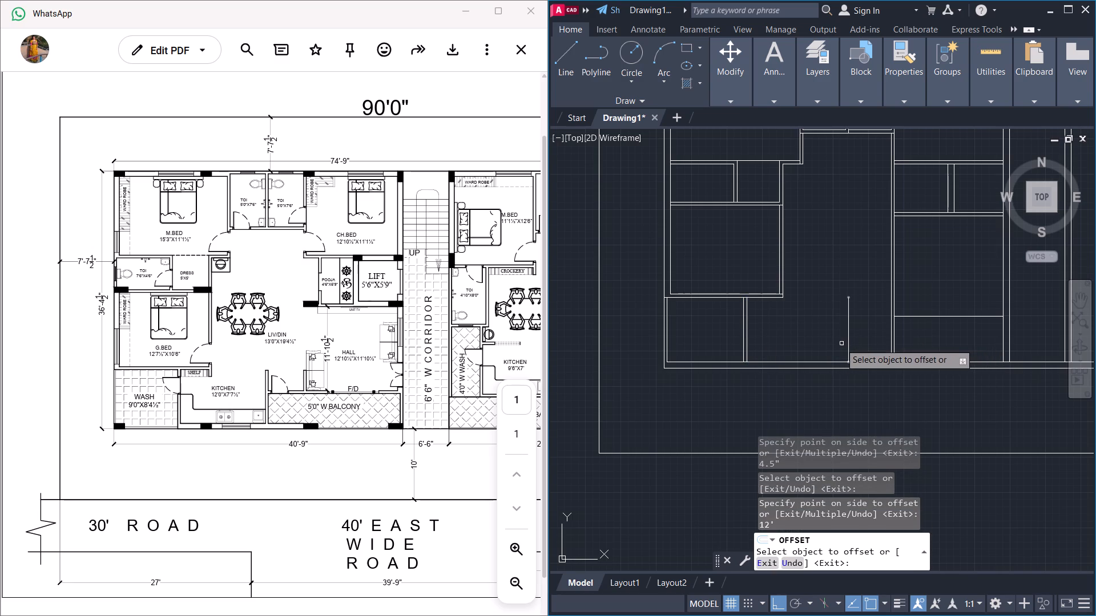
click(848, 341)
key(4)
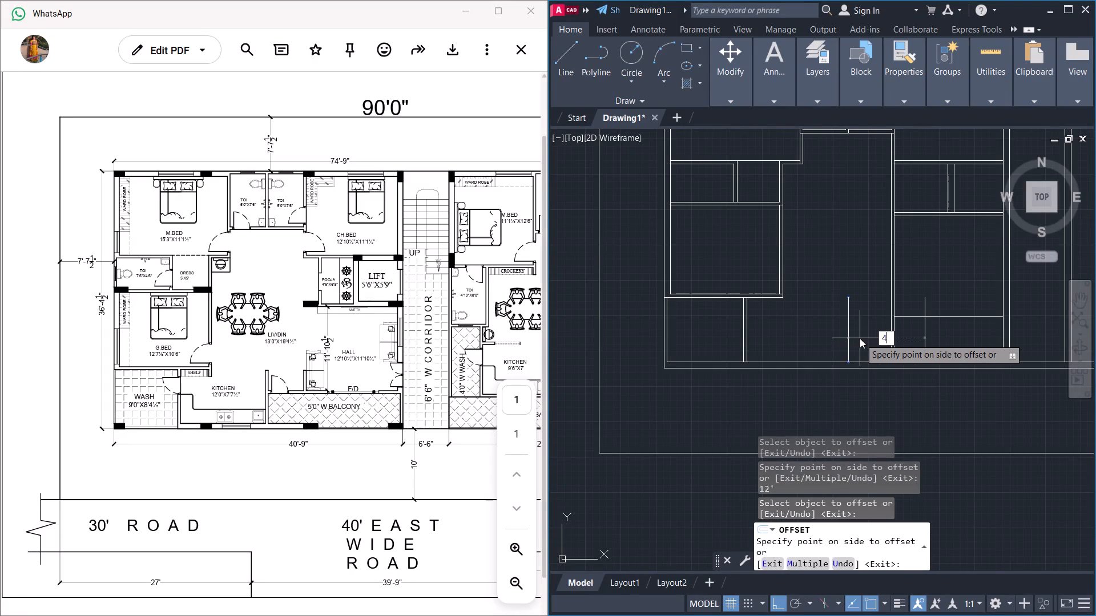
text(.5)
key(shift+quotedbl)
key(Return)
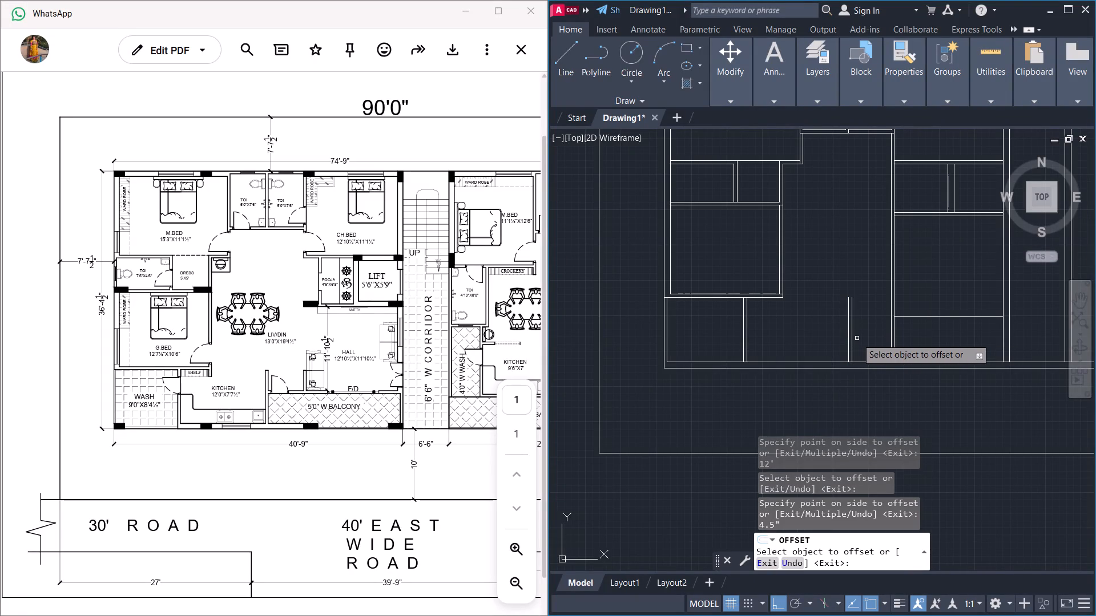
key(Escape)
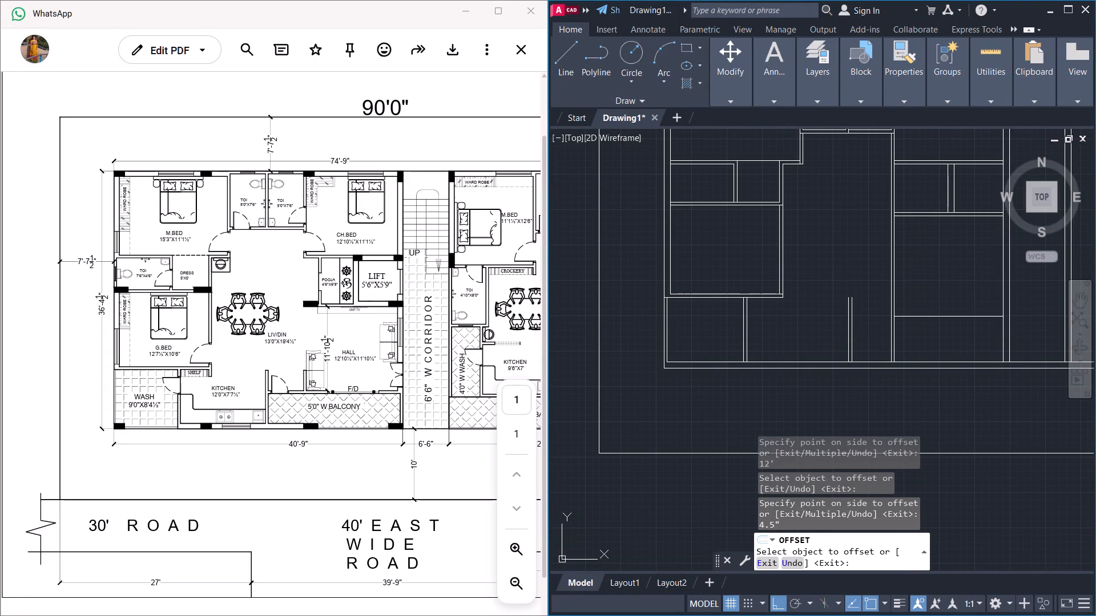
key(Escape)
key(Escape)
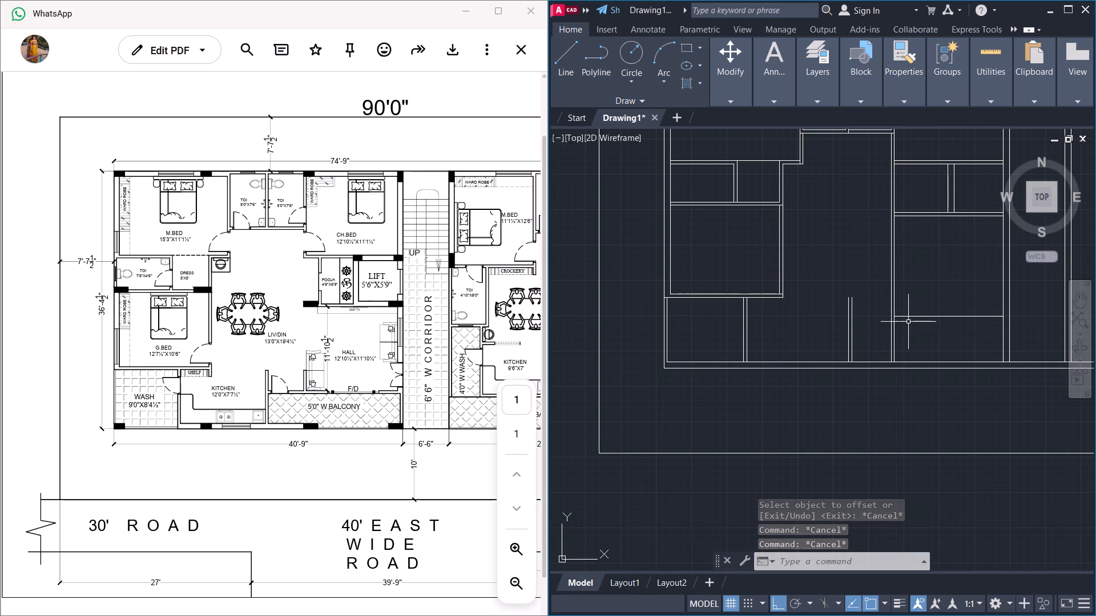
Extend the balcony's upper line to the kitchen's far wall and trim the hall side wall's two lines below it.
scroll(908, 322, up, 1)
text(tr)
key(Return)
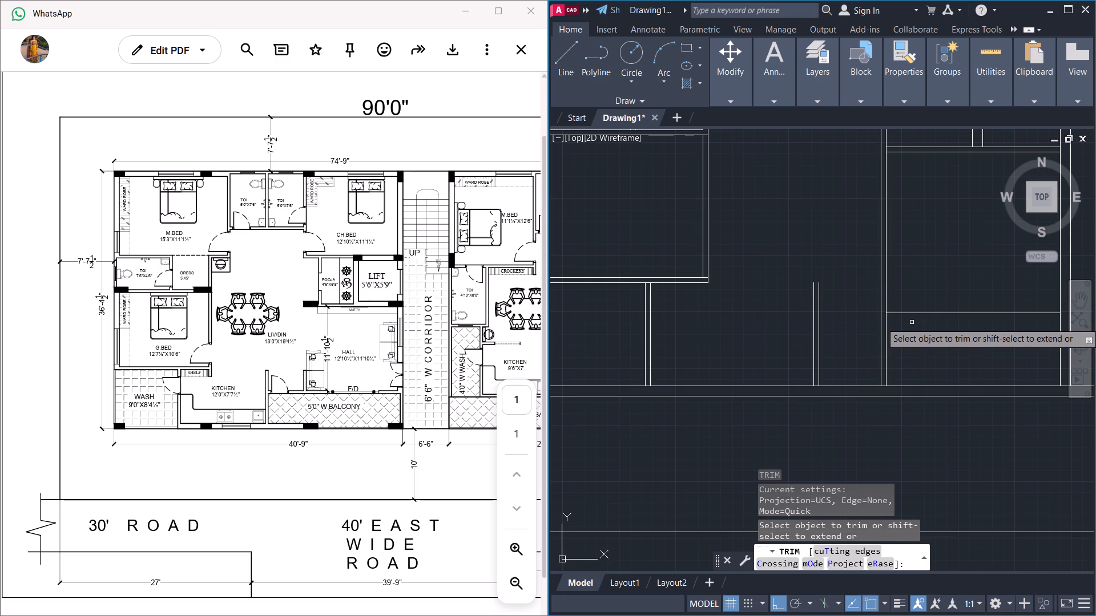
shift+click(889, 313)
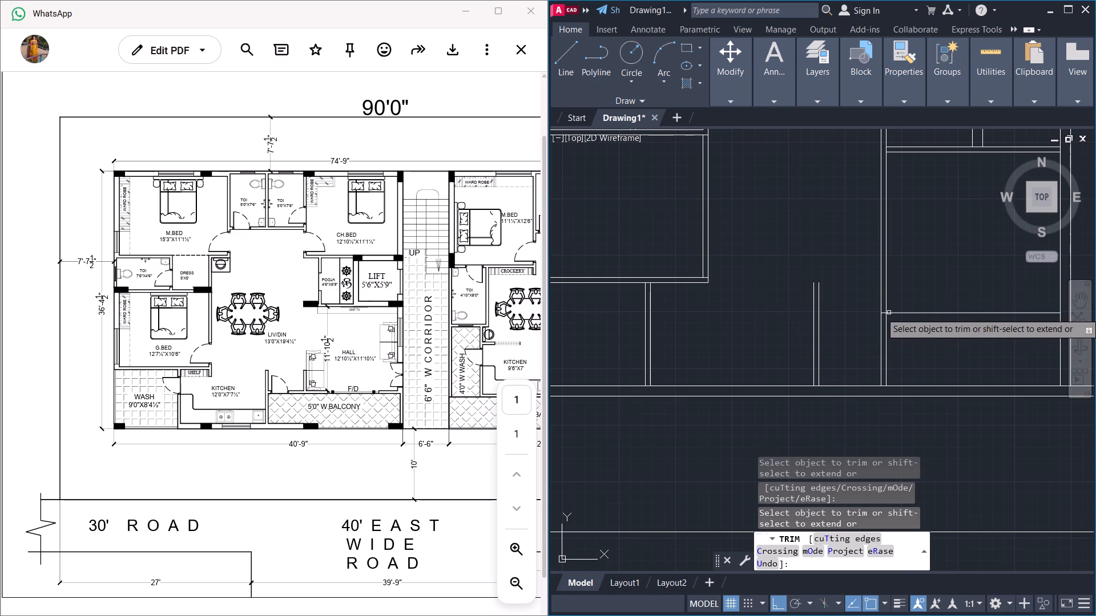
shift+click(883, 313)
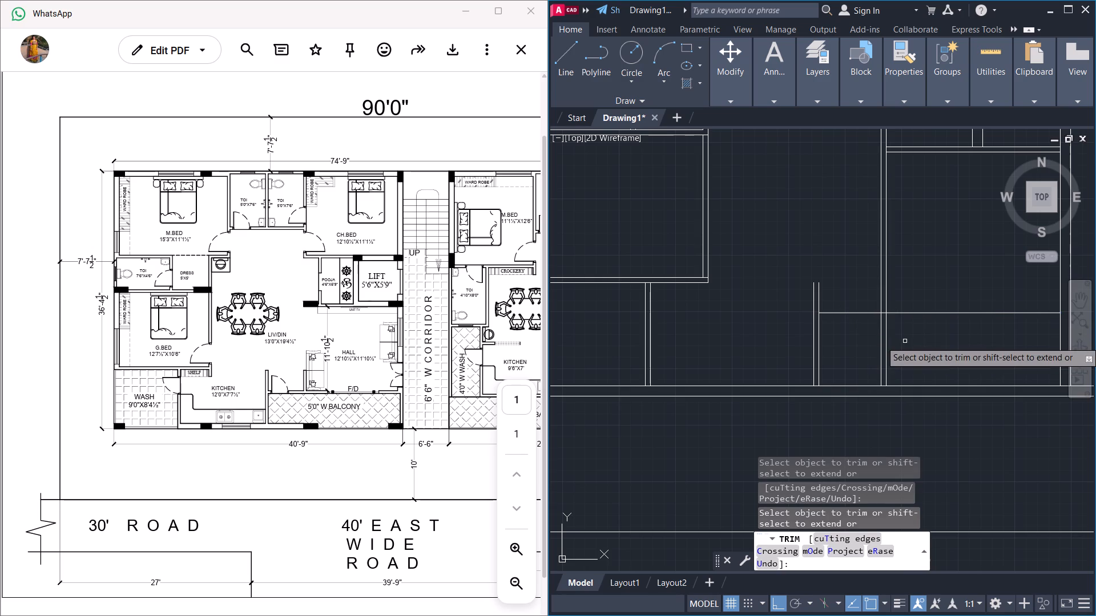
drag(905, 341, 853, 345)
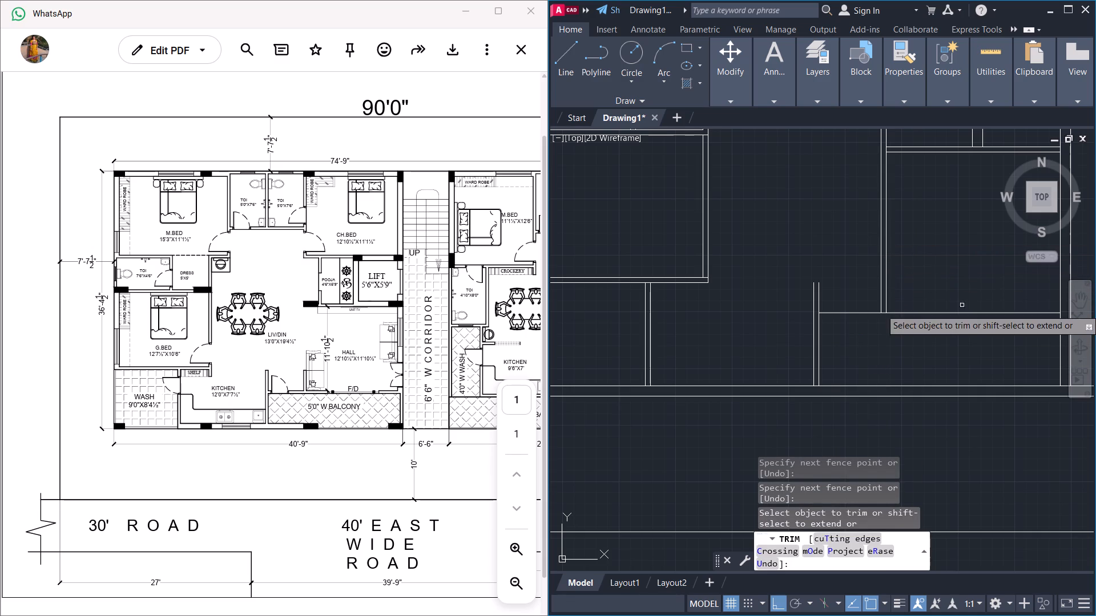
key(Escape)
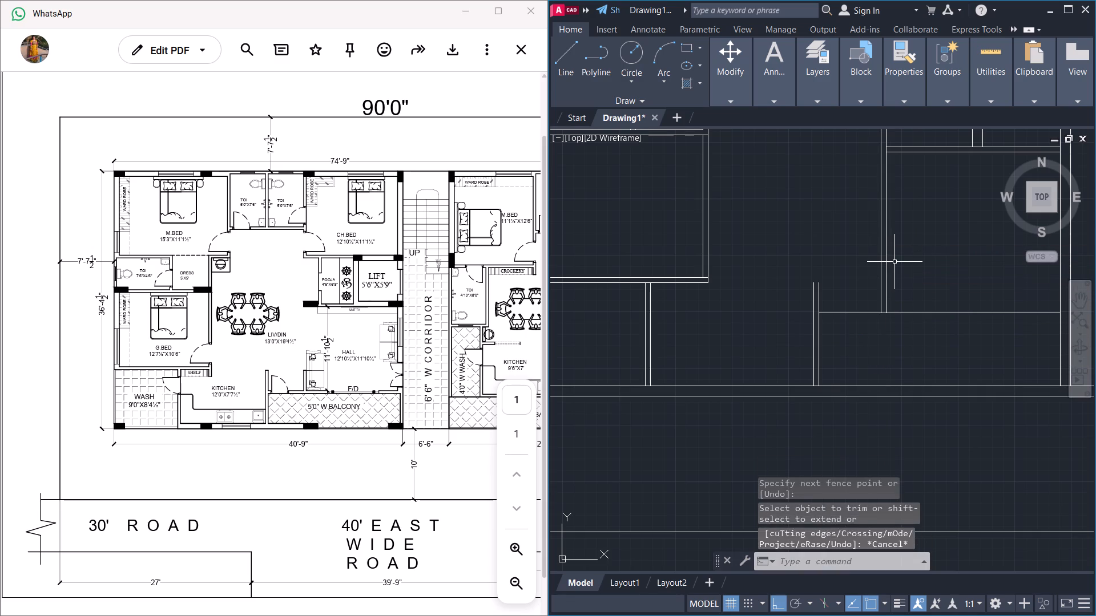
Draw a short closing line across the hall side wall's two lines just above the balcony line.
key(l)
key(Return)
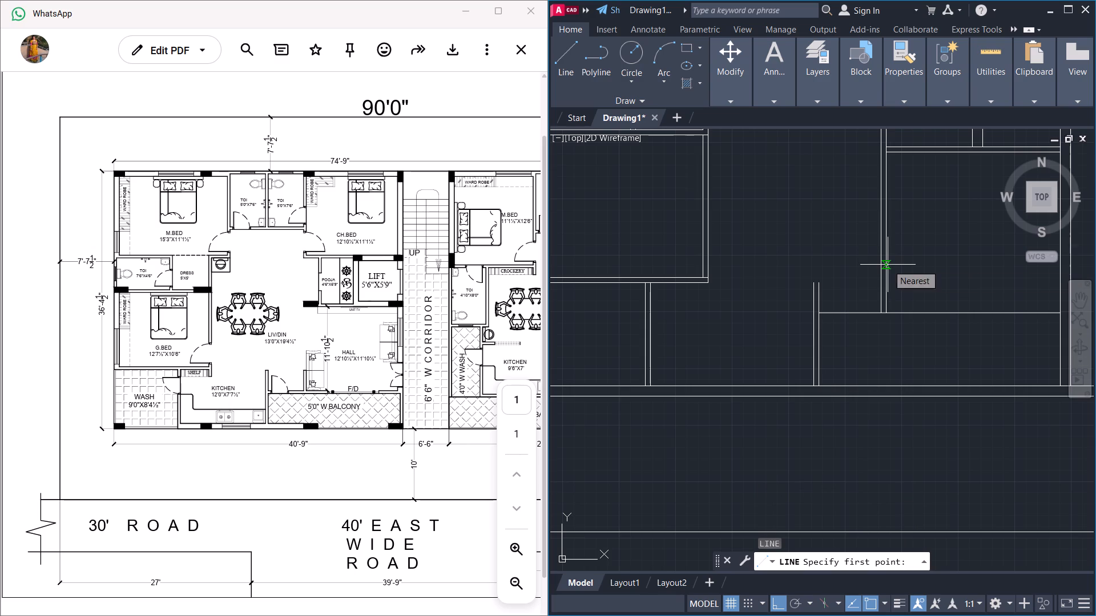
click(887, 281)
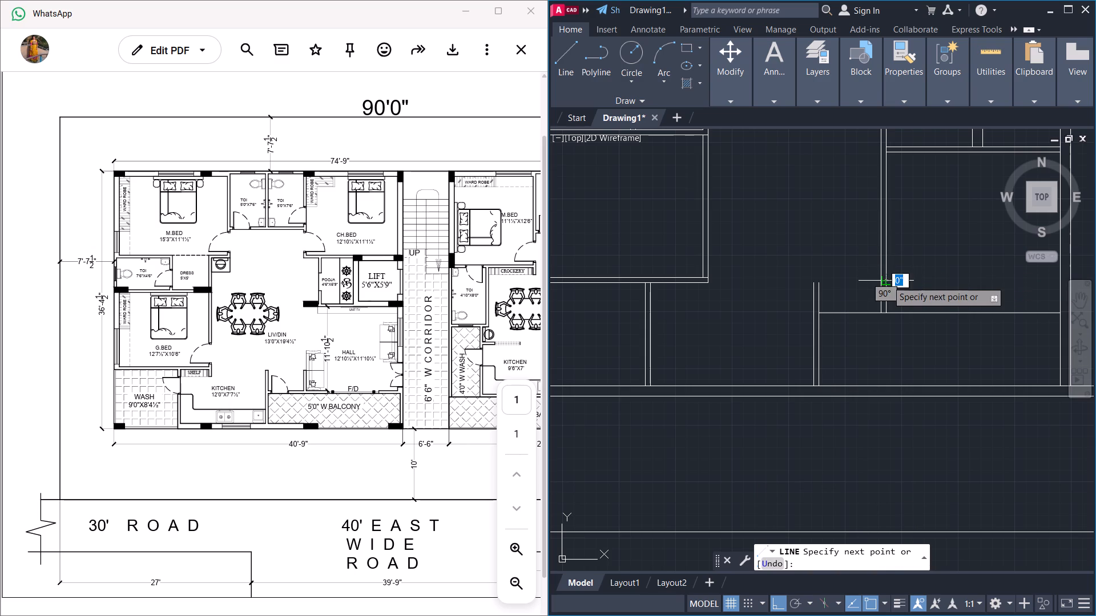
click(878, 282)
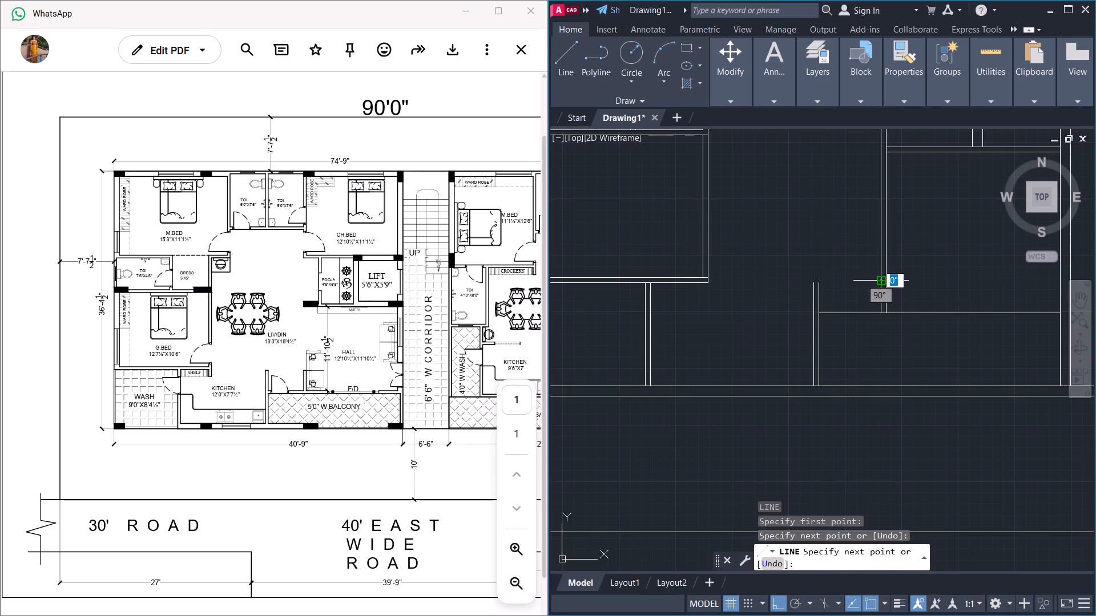
key(Escape)
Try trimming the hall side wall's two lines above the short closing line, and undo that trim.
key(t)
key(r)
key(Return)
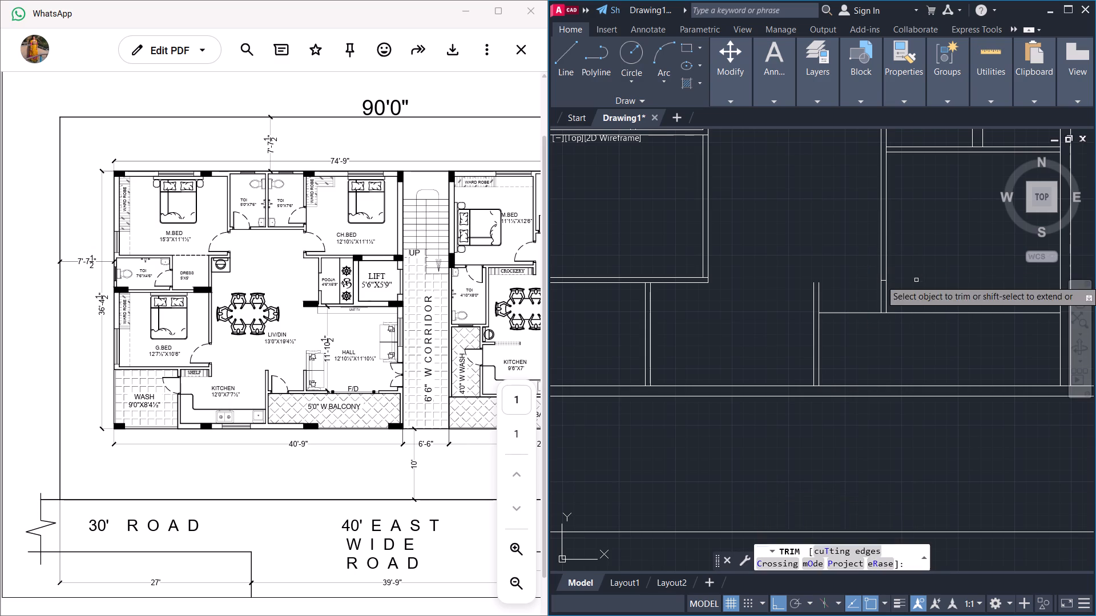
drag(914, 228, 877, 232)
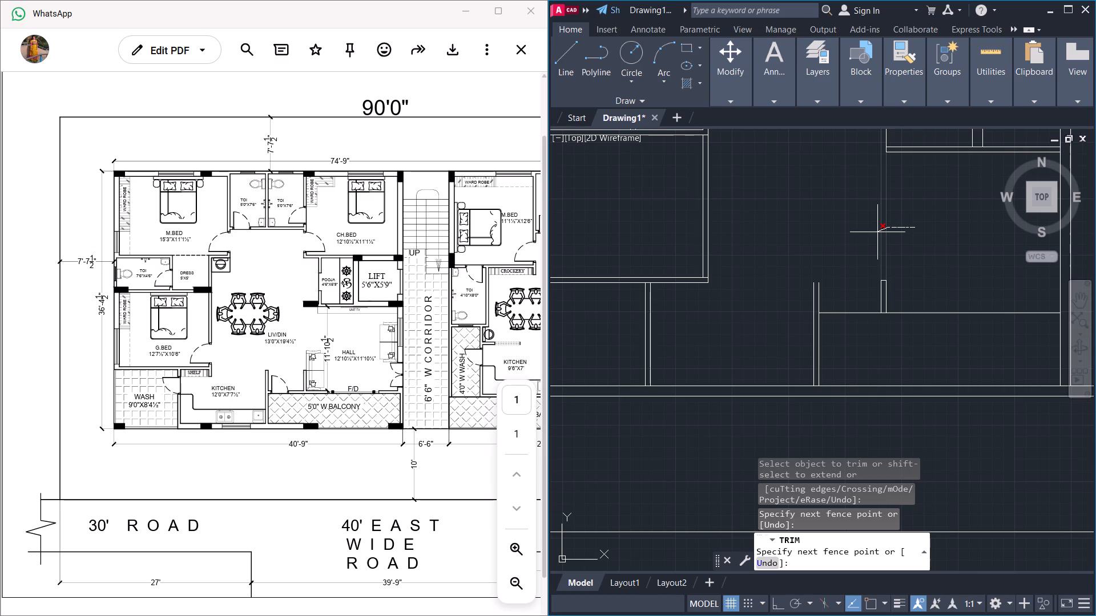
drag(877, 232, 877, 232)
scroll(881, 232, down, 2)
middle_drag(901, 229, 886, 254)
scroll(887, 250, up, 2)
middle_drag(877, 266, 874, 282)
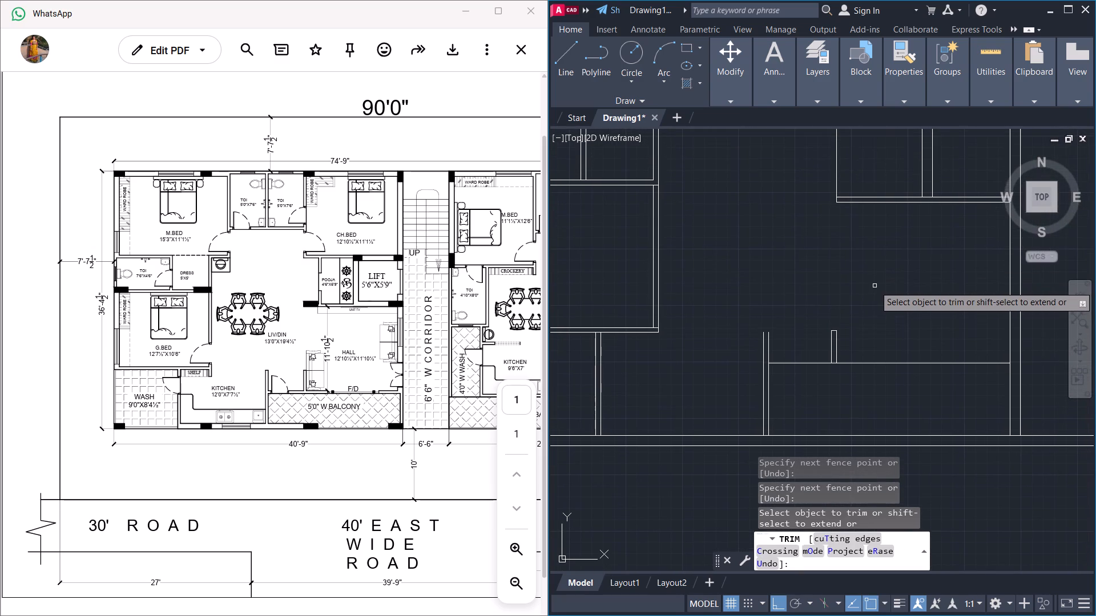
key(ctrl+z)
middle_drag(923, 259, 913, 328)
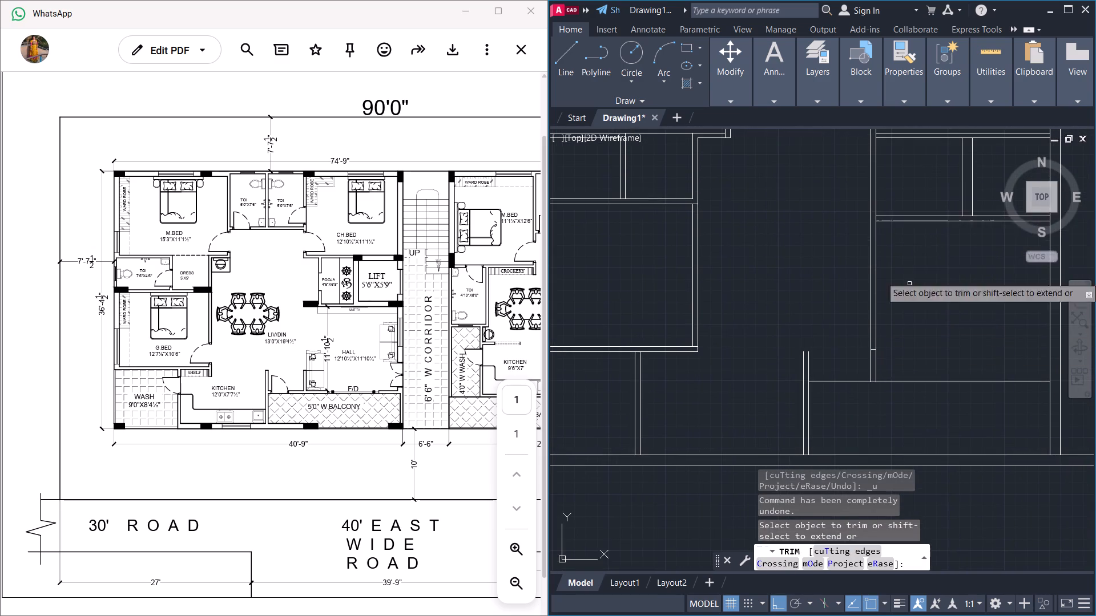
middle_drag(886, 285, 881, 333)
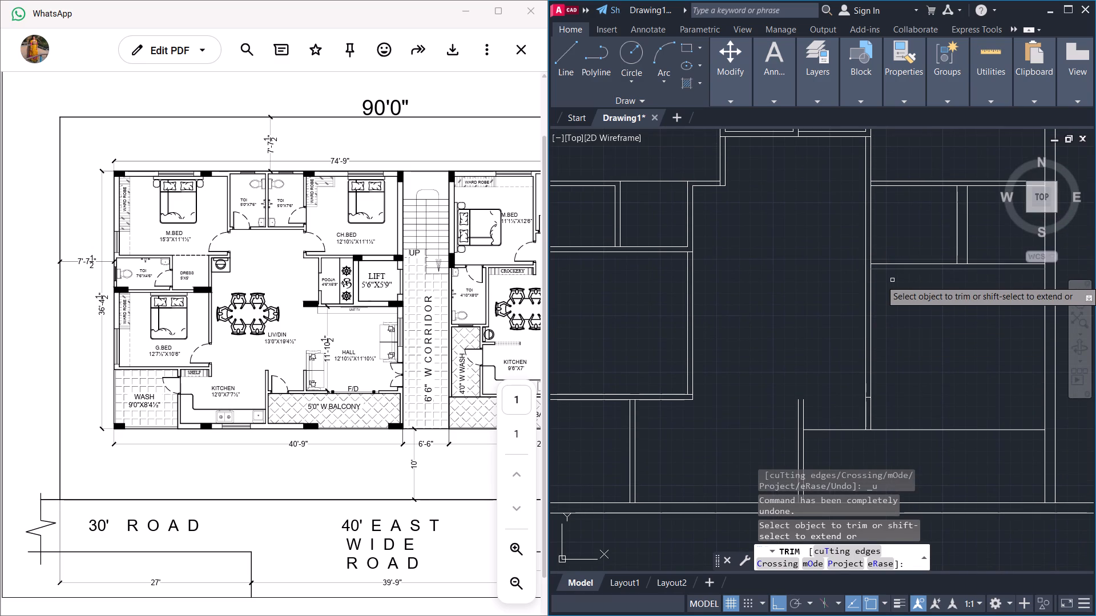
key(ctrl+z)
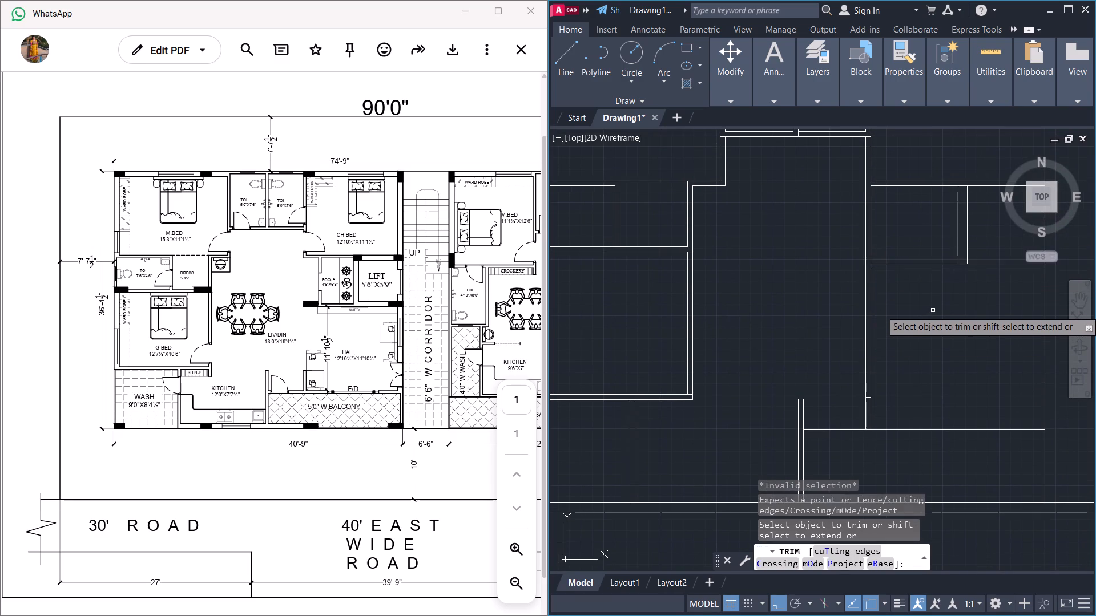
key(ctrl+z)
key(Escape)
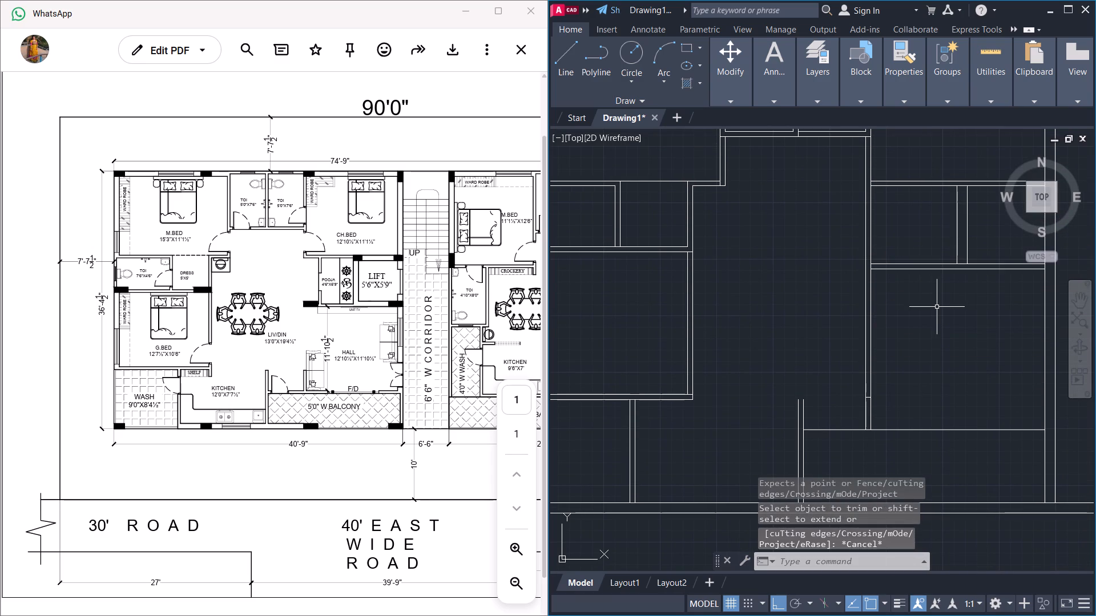
Offset the pooja–lift partition's pooja-side line 4'6" toward the living area.
middle_drag(928, 319, 917, 376)
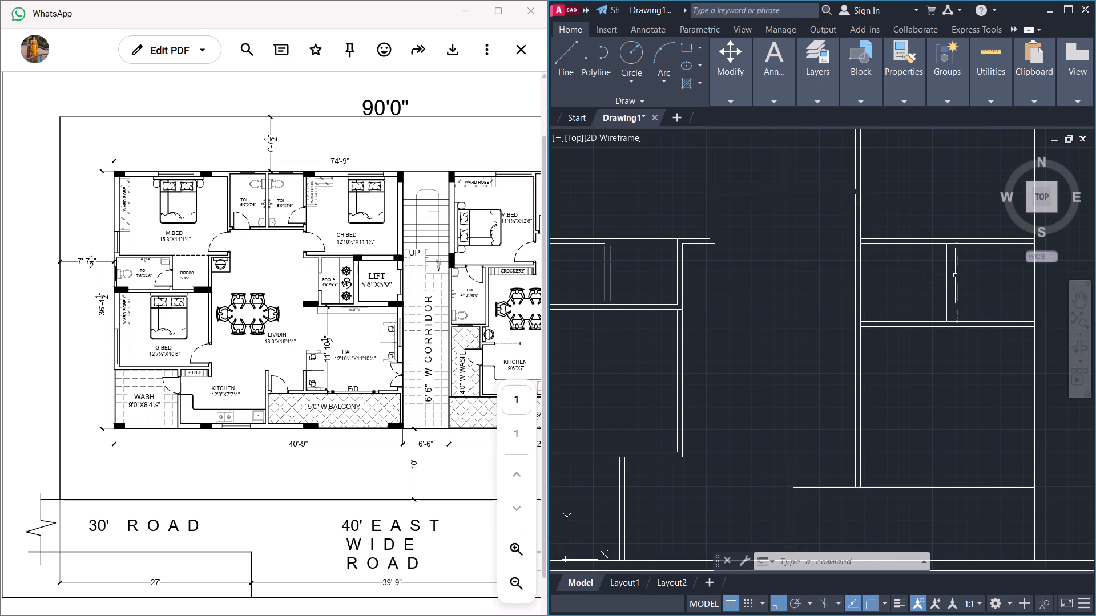
key(Escape)
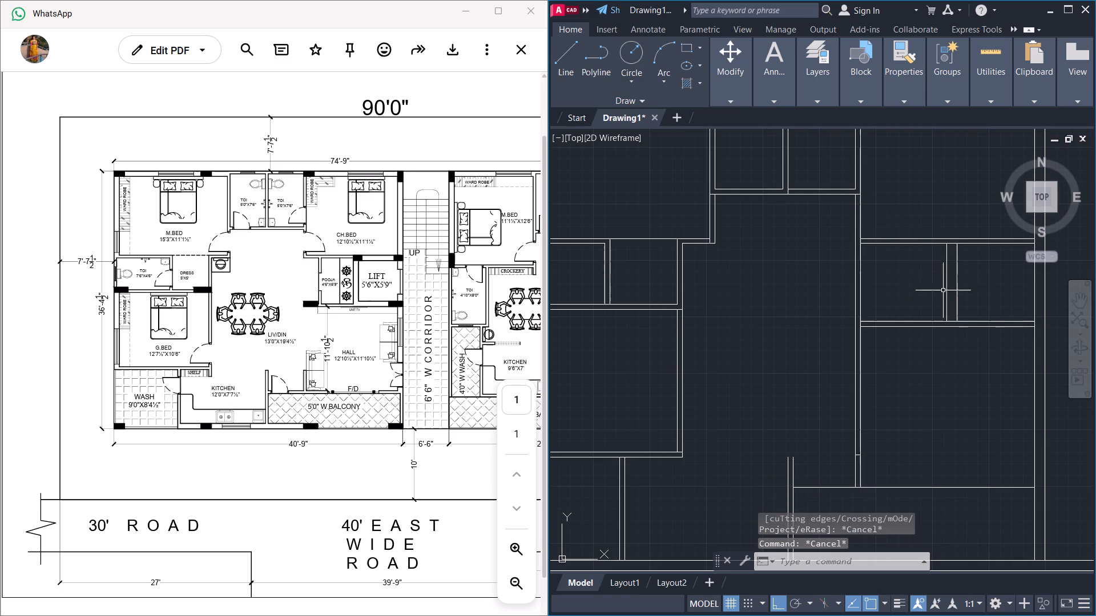
key(o)
key(Return)
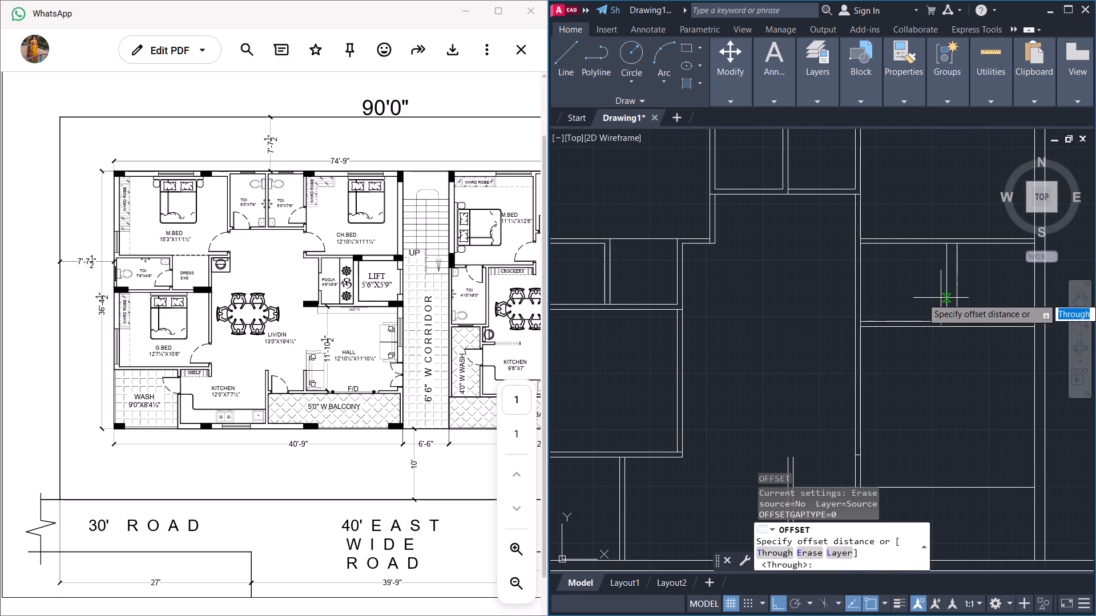
key(4)
key(apostrophe)
key(6)
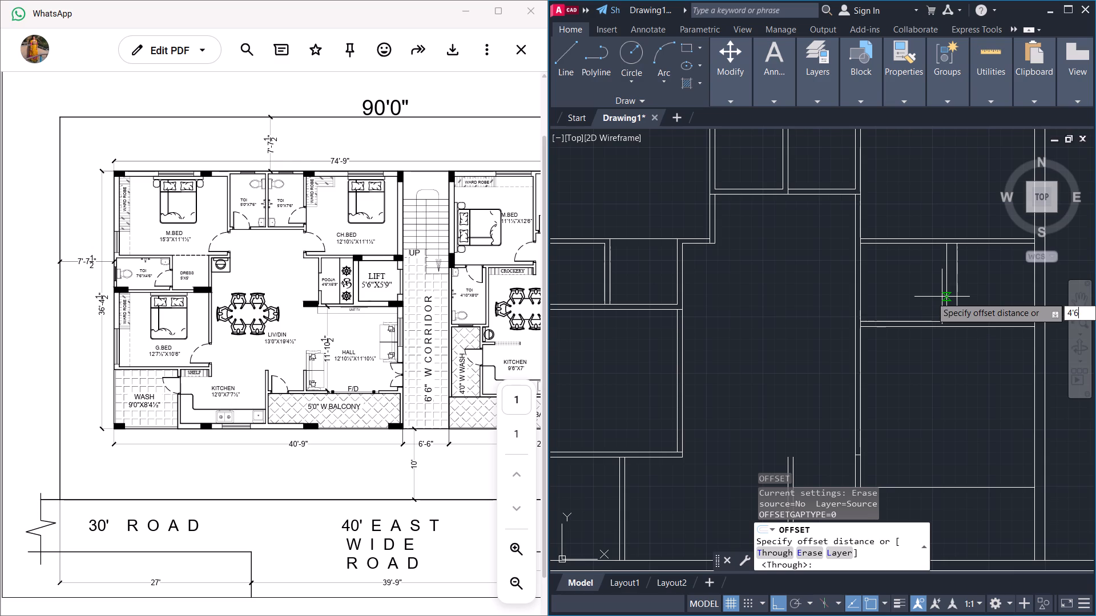
key(shift+quotedbl)
key(Return)
click(947, 287)
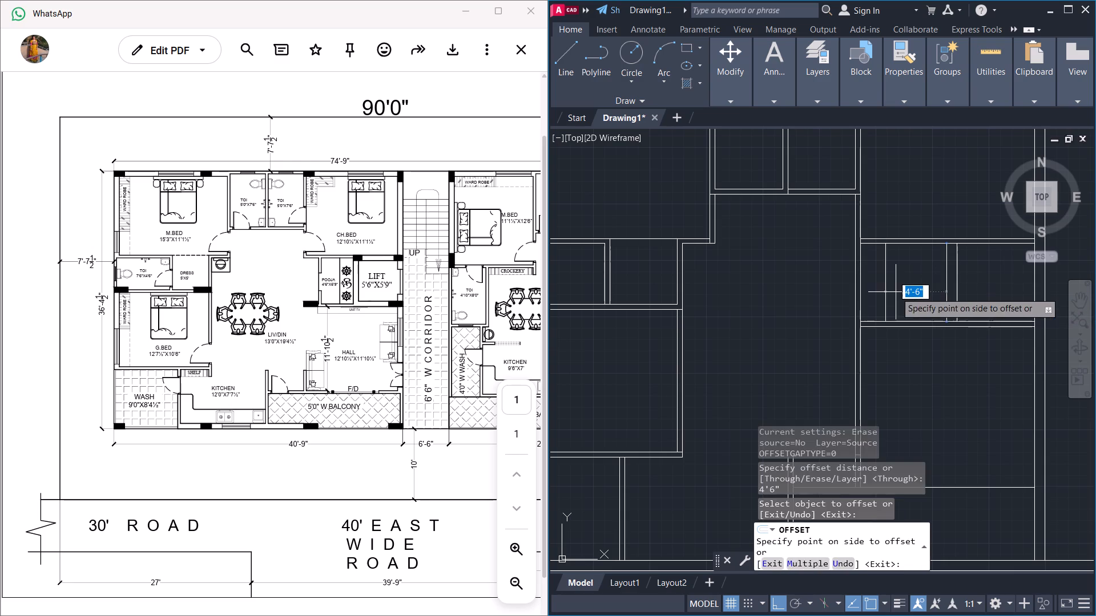
click(895, 292)
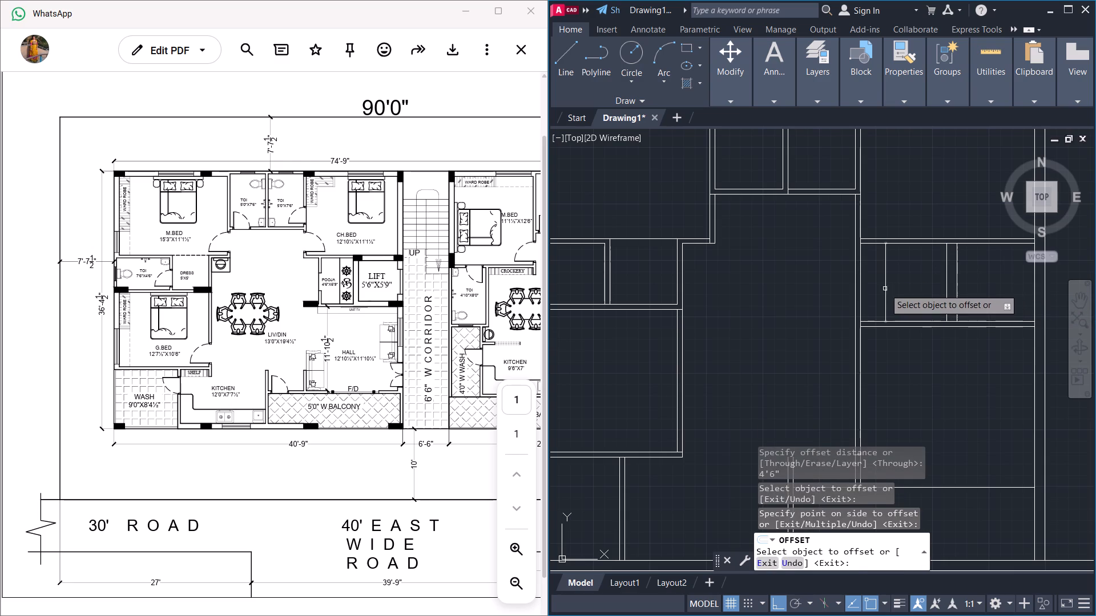
Offset the pooja's new living-side line 4.5" toward the living area to form its partition.
click(885, 289)
text(4.)
text(5")
key(Return)
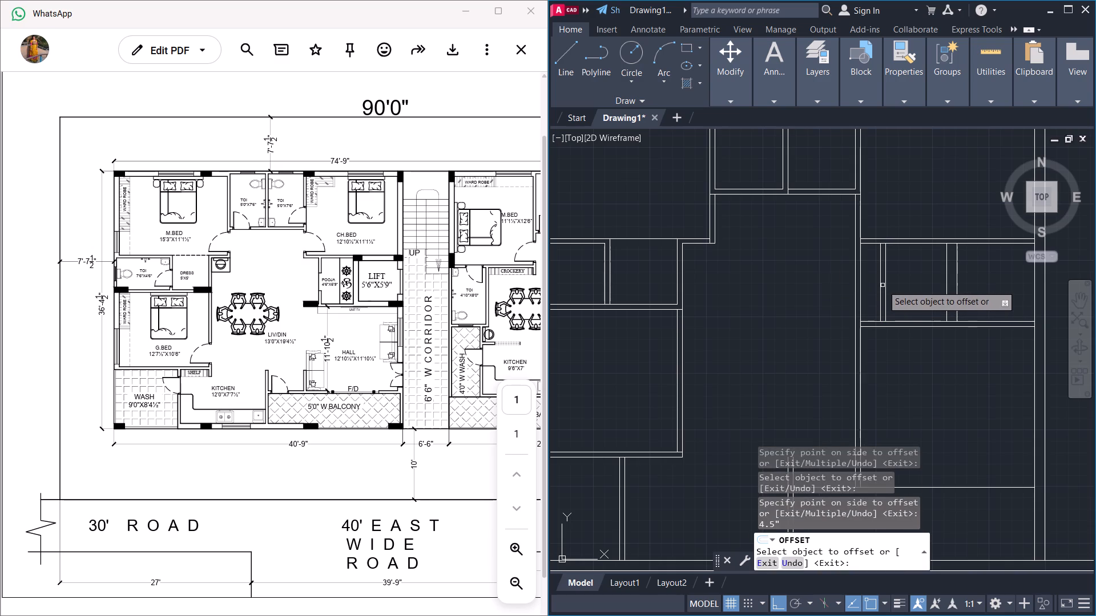
key(Escape)
key(Escape)
key(Escape)
key(Escape)
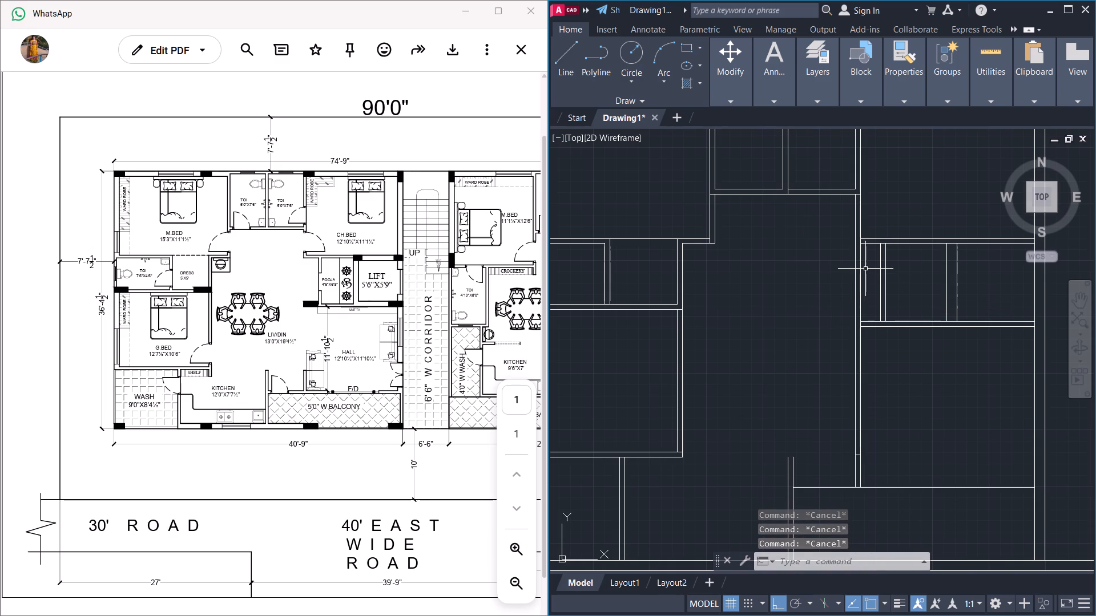
Extend CH.BED's lower outer wall line across the hall side wall, and trim the side wall's lines between that corner and the balcony stub.
text(ex)
key(Return)
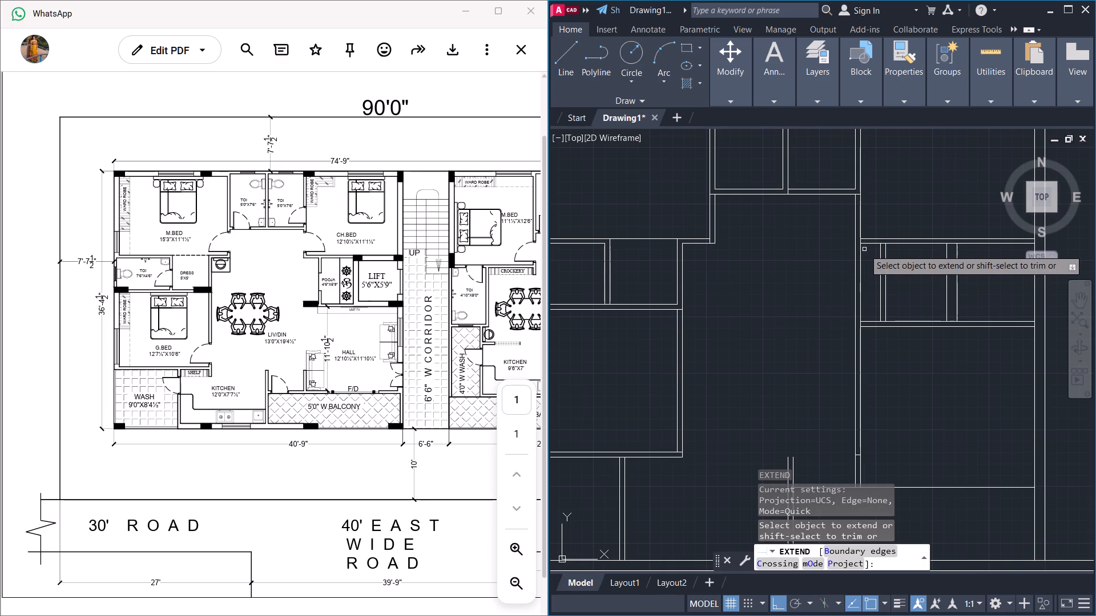
click(867, 245)
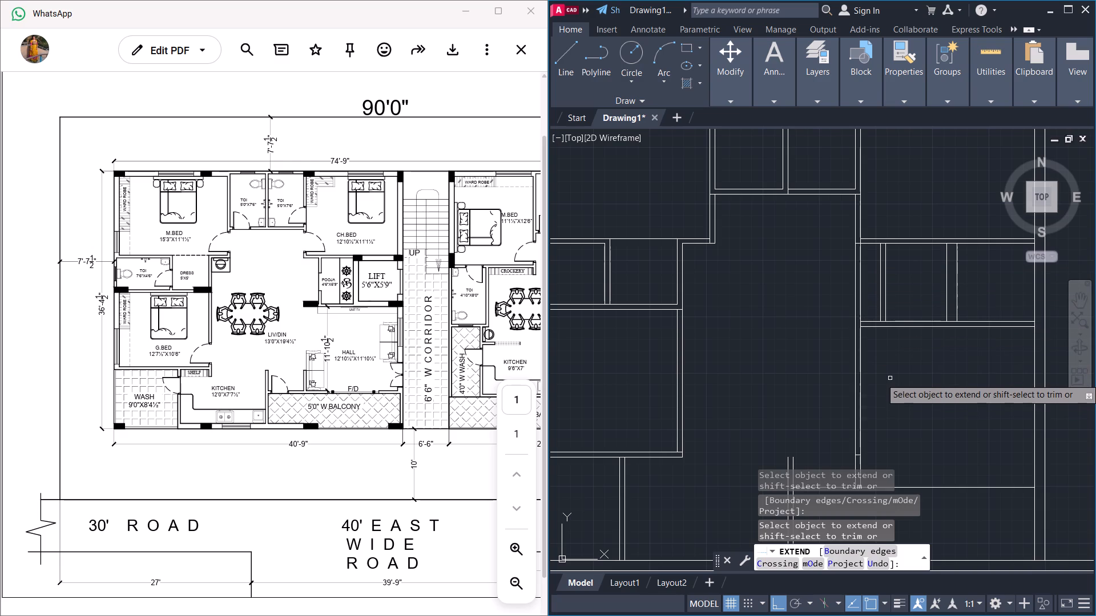
shift+drag(890, 381, 833, 376)
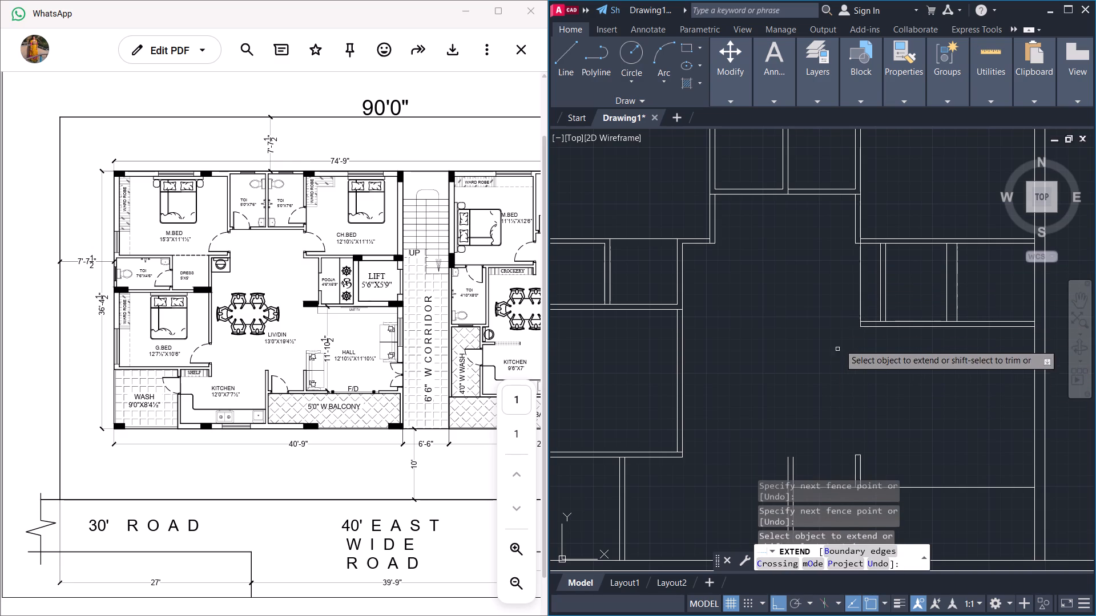
shift+drag(867, 296, 844, 302)
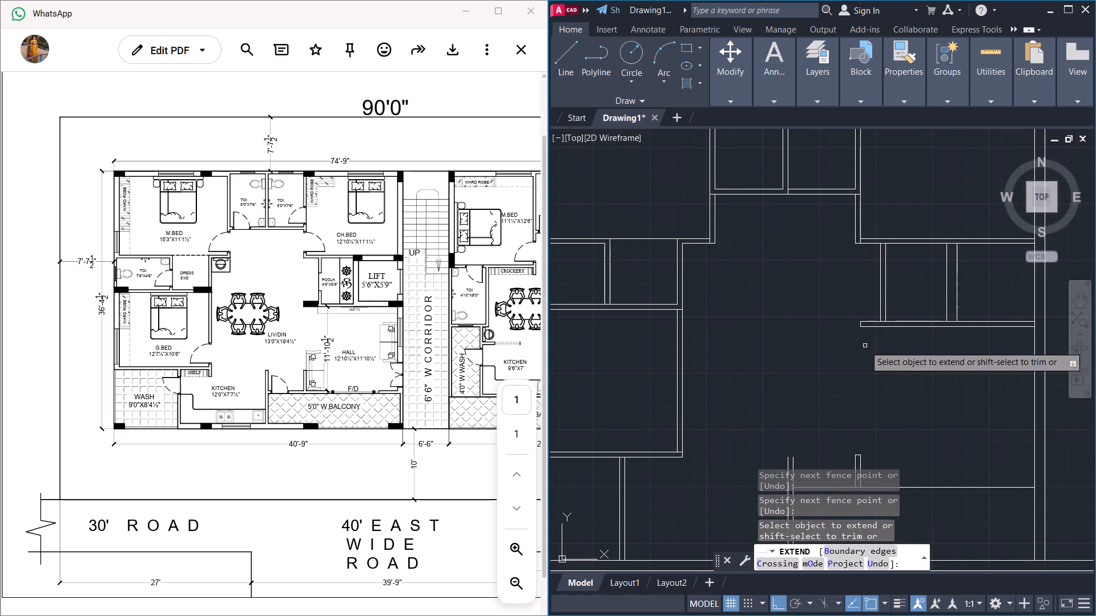
scroll(900, 348, down, 1)
scroll(900, 356, up, 1)
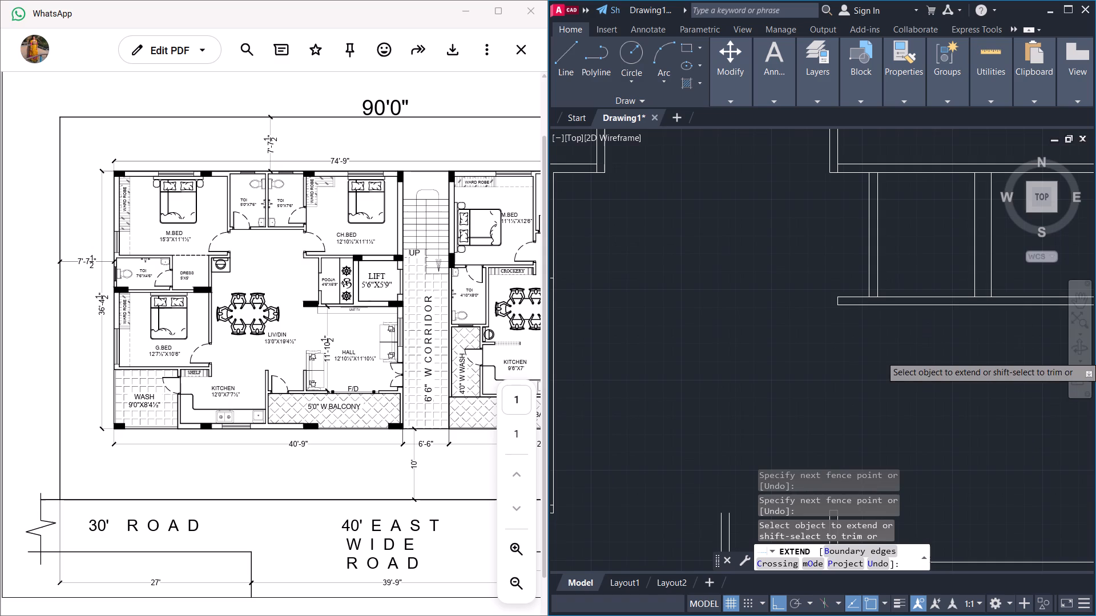
scroll(900, 356, up, 1)
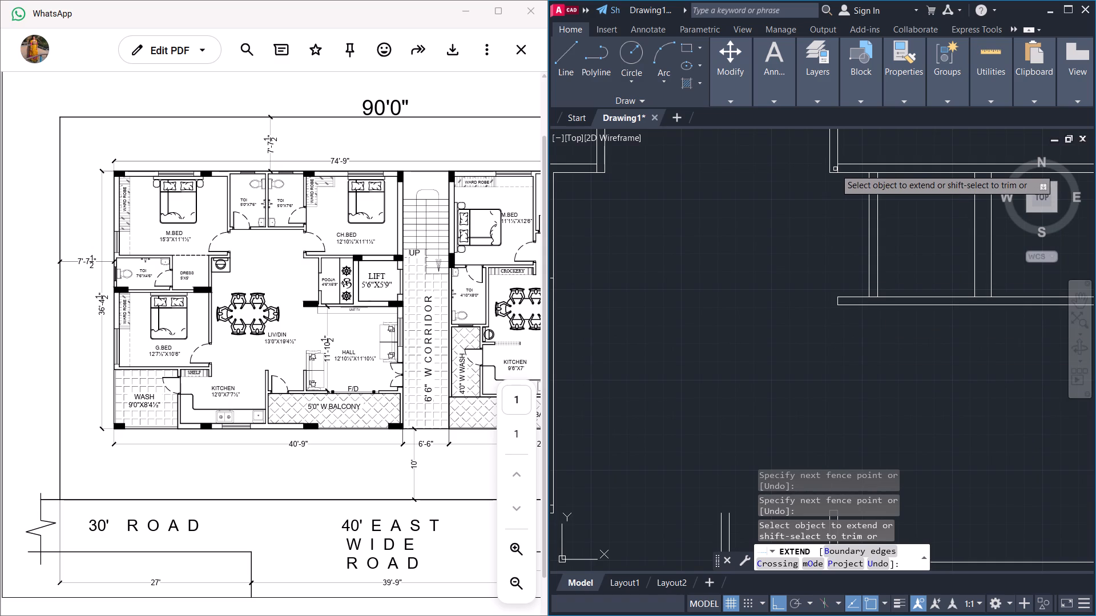
shift+click(838, 169)
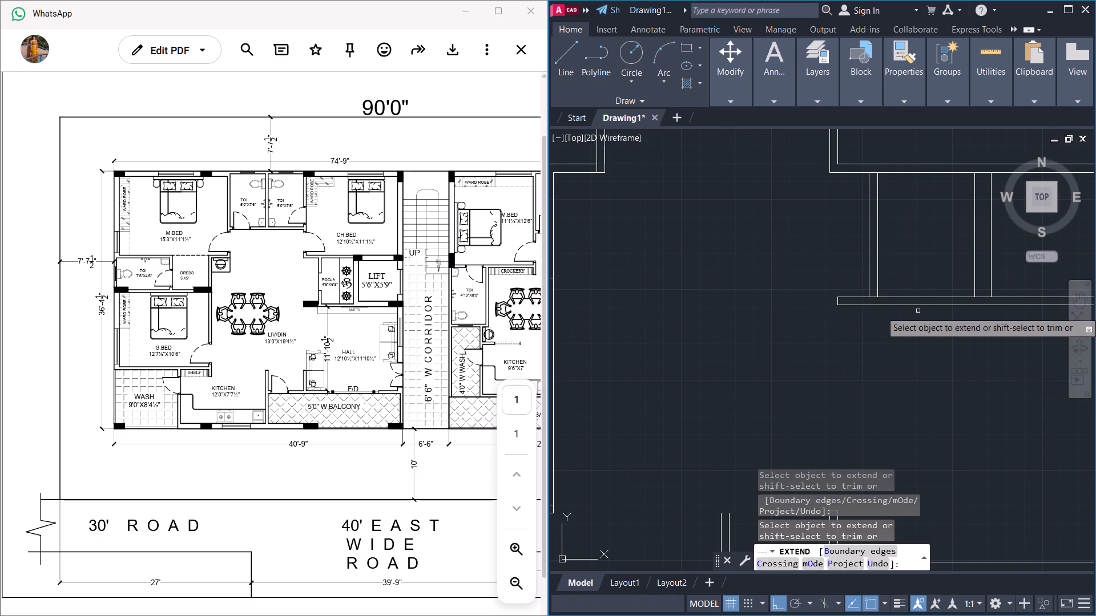
Move the short closing line slightly down the wall stub above the balcony line.
scroll(913, 318, down, 1)
middle_drag(949, 342, 945, 345)
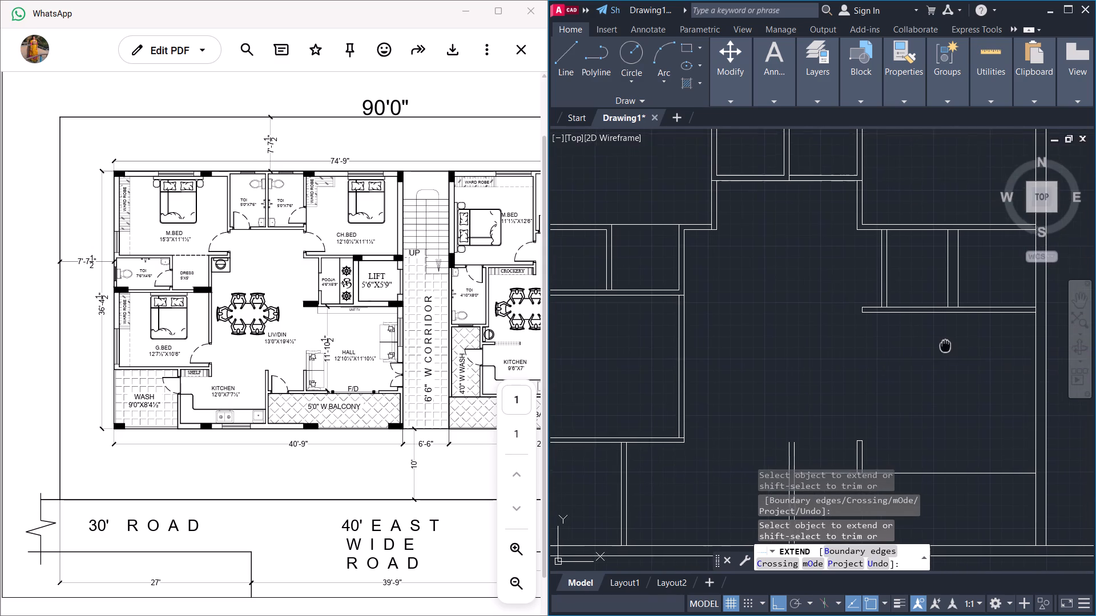
middle_drag(945, 345, 913, 346)
scroll(914, 339, down, 2)
scroll(918, 339, up, 1)
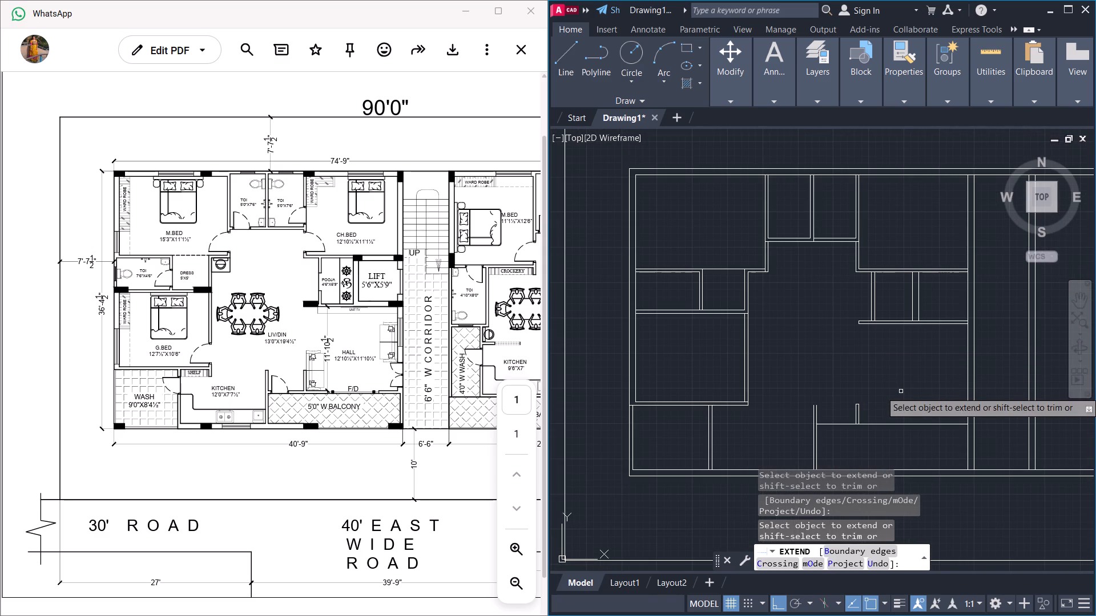
middle_drag(886, 370, 839, 317)
middle_click(833, 313)
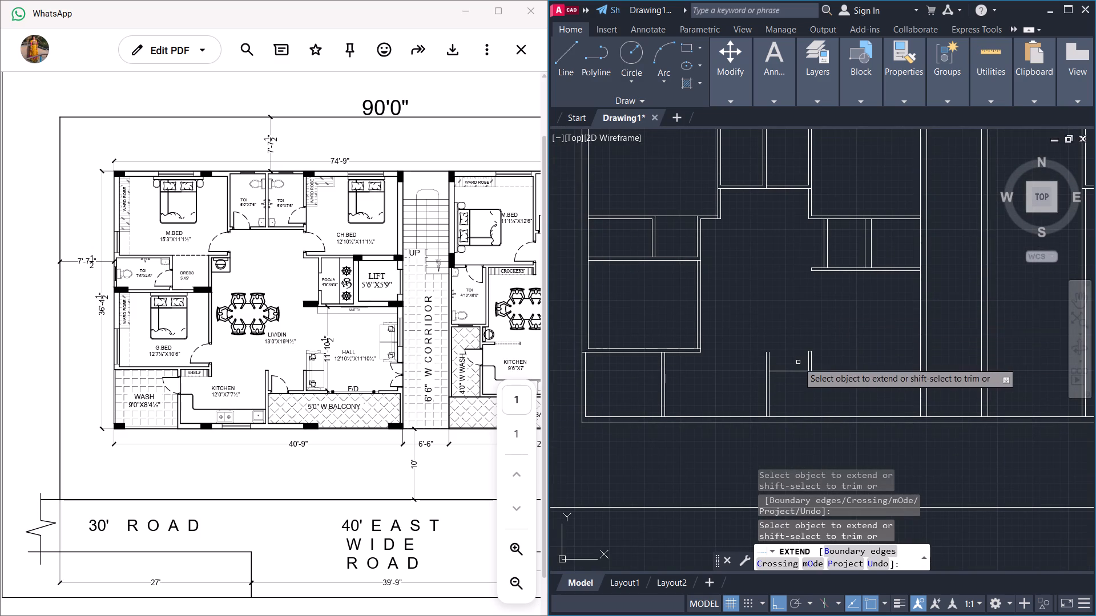
scroll(798, 362, up, 3)
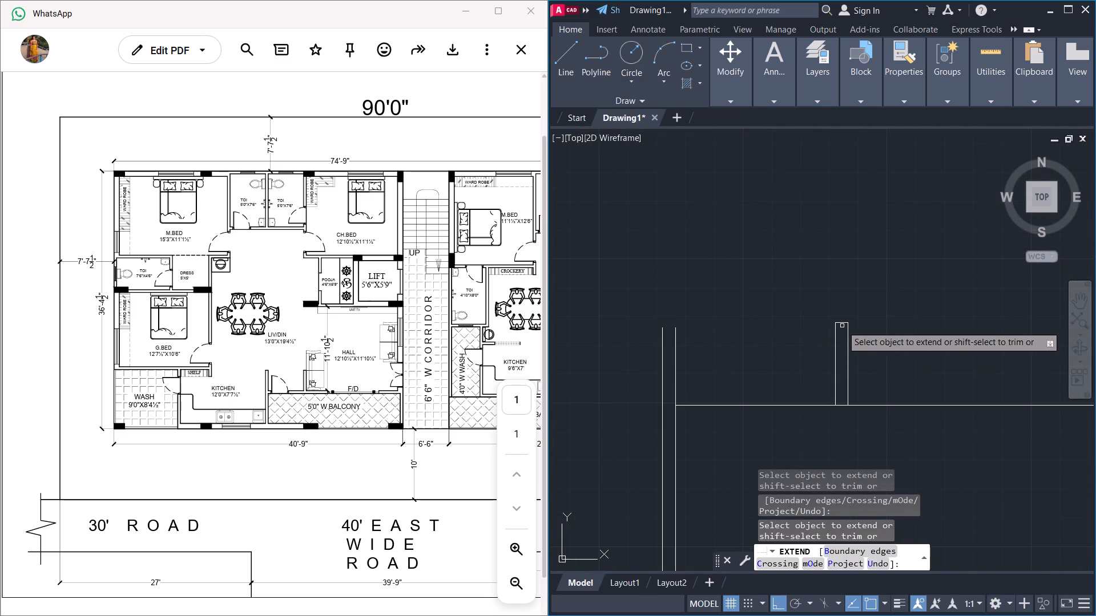
key(Escape)
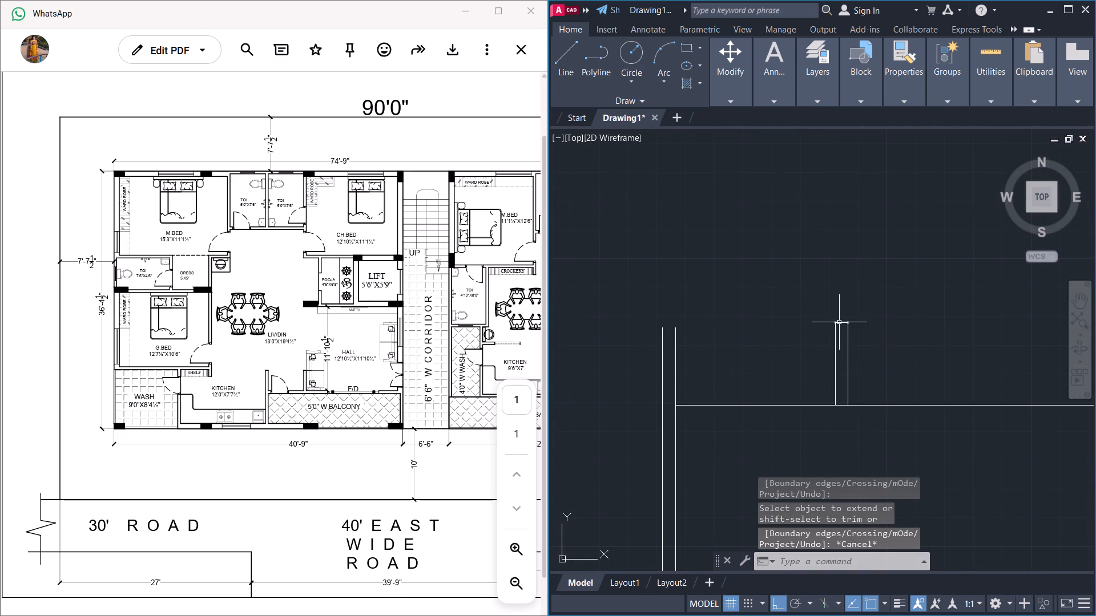
click(843, 323)
key(m)
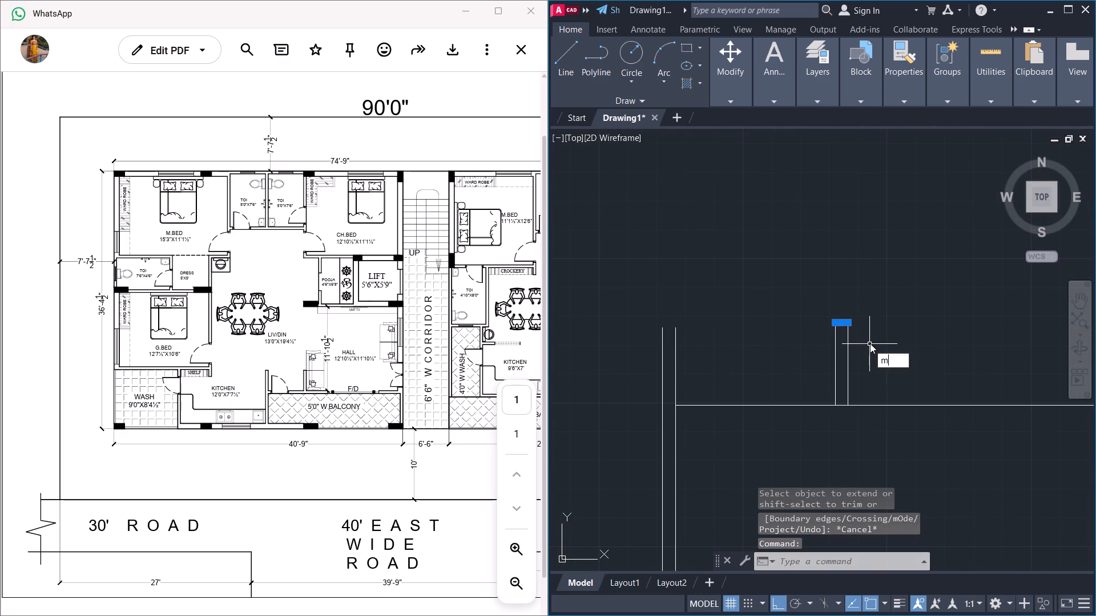
key(Return)
click(852, 323)
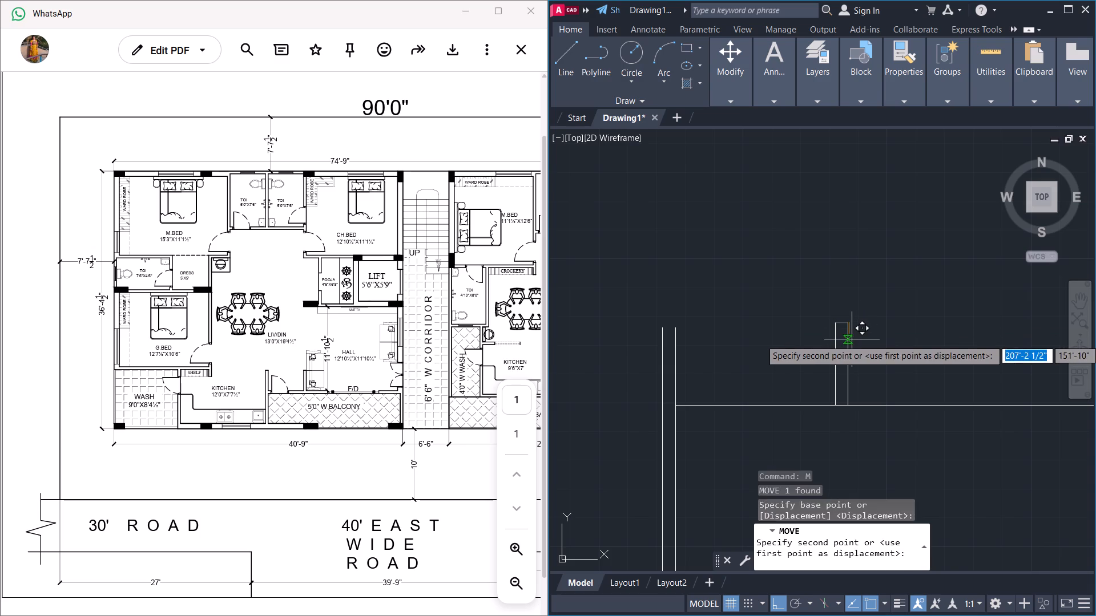
click(852, 339)
key(Escape)
key(Escape)
Stretch the closing line's hall-side end to meet the stub's hall-side wall line.
scroll(849, 346, up, 2)
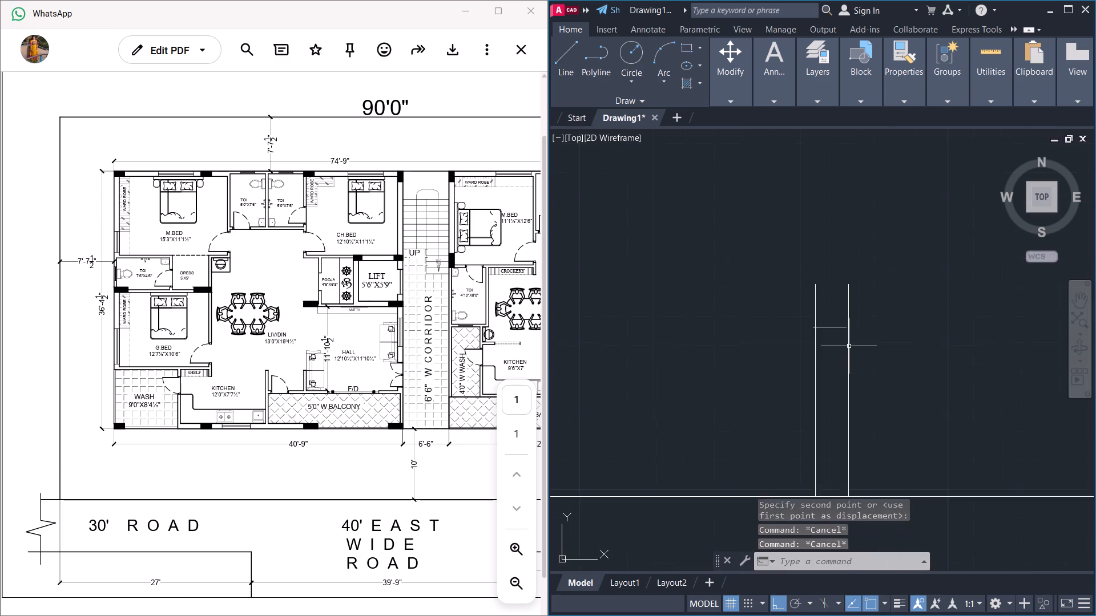
scroll(849, 346, up, 1)
click(829, 315)
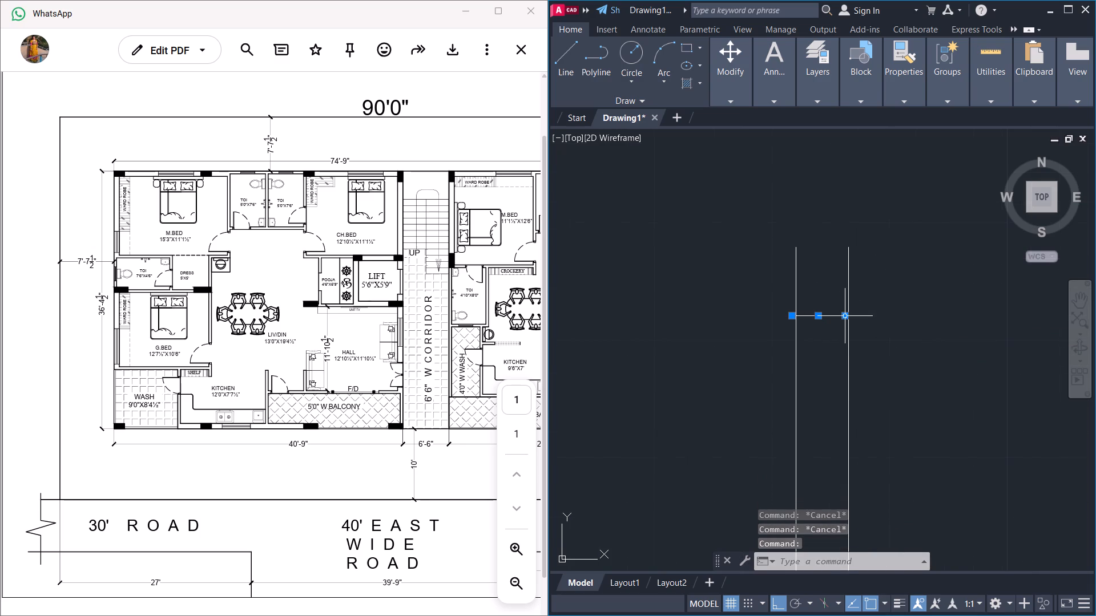
click(844, 316)
click(849, 315)
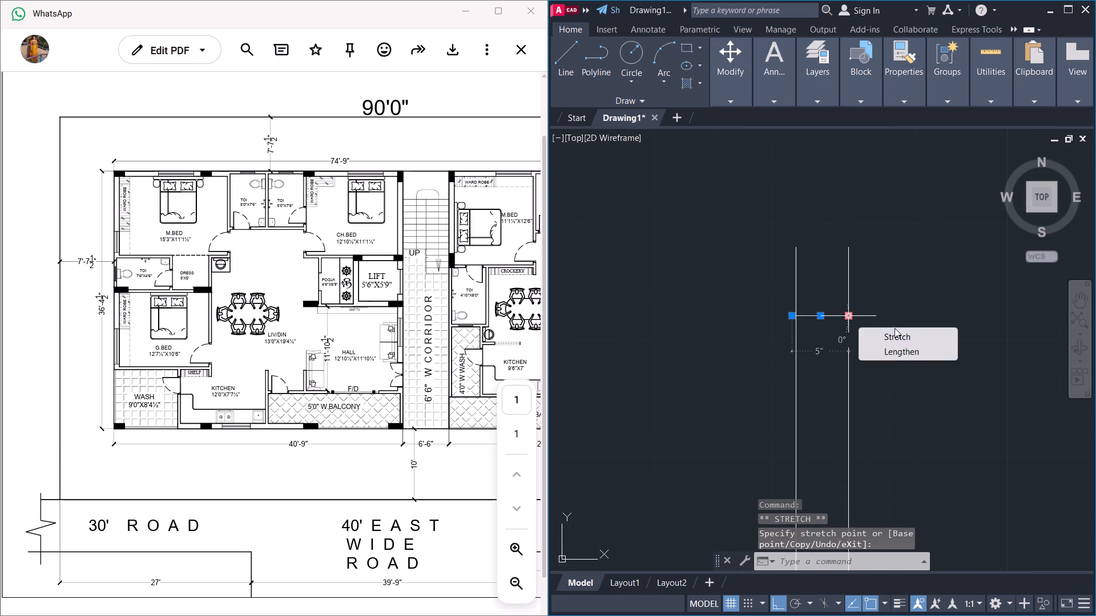
key(Escape)
key(Escape)
key(Escape)
key(Escape)
Trim the closing line's overhang and the two stub wall lines projecting above it.
key(t)
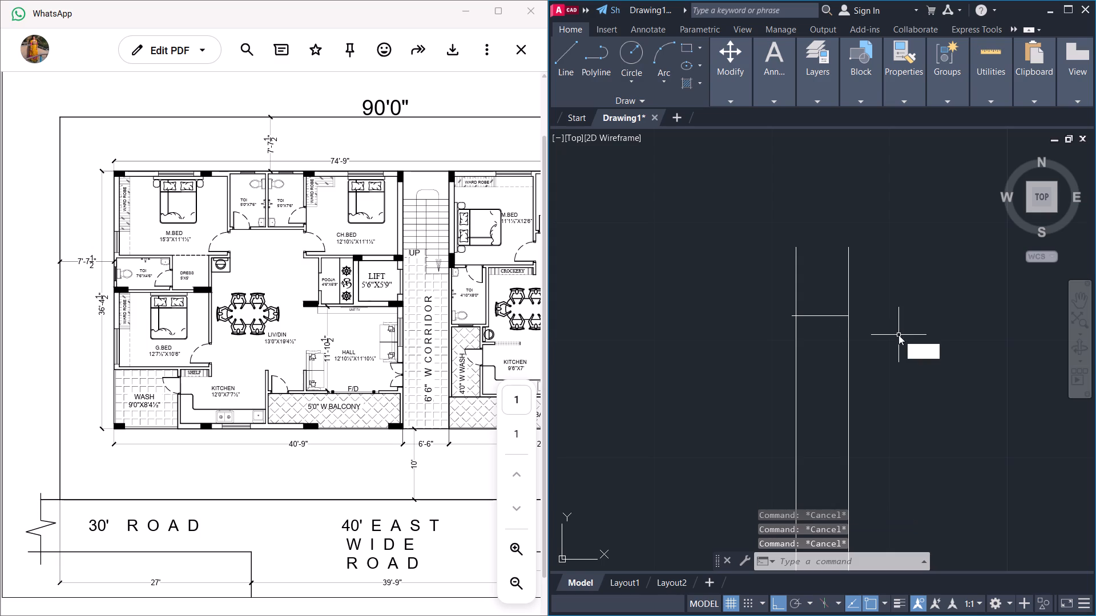
key(r)
key(Return)
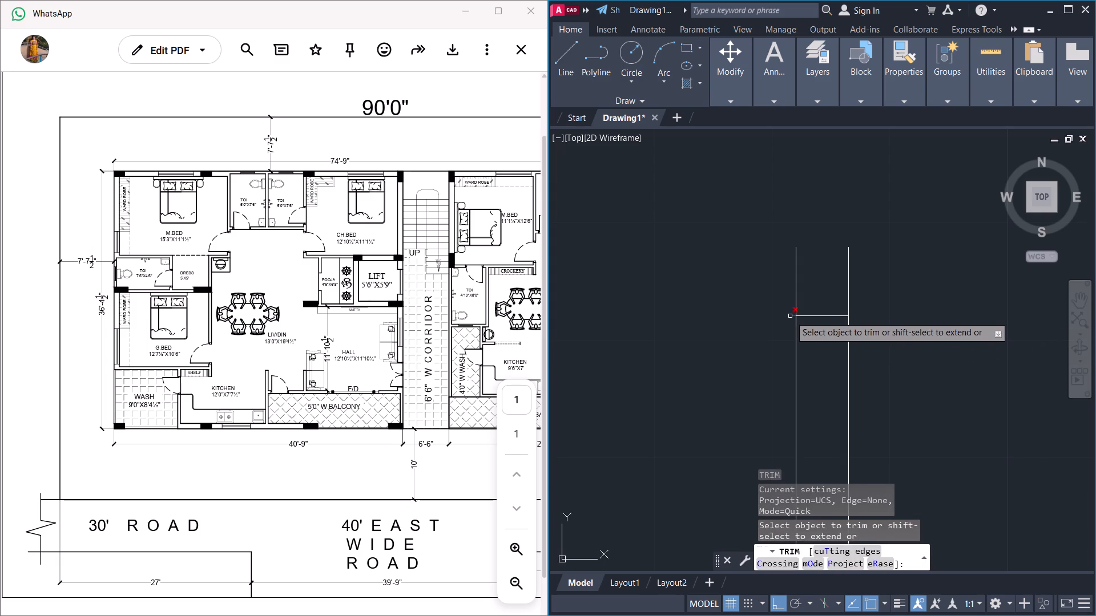
click(790, 316)
drag(791, 308, 902, 279)
key(Escape)
key(Escape)
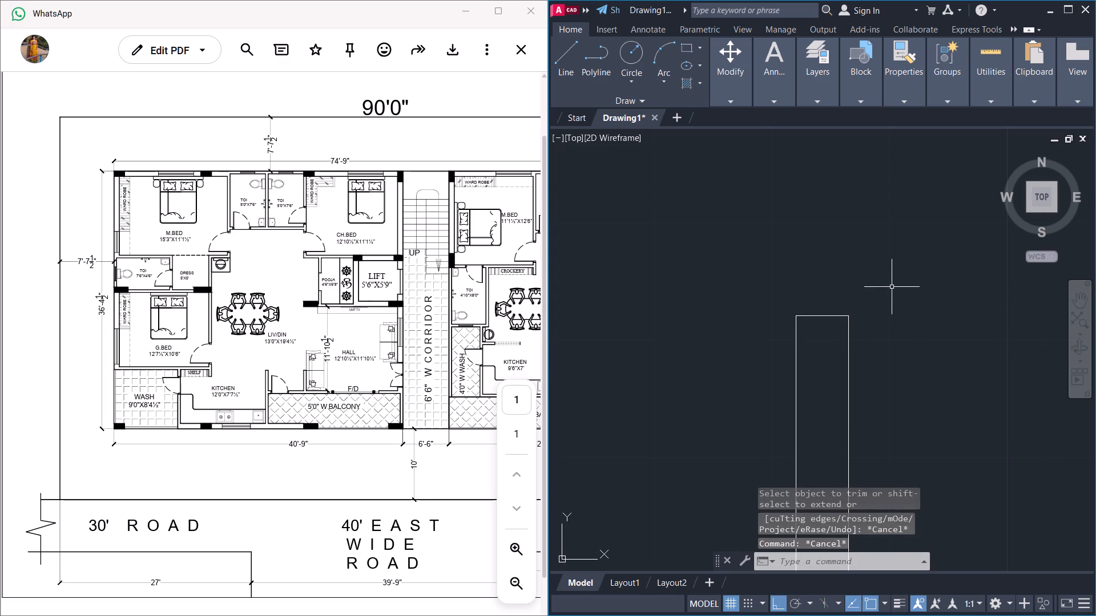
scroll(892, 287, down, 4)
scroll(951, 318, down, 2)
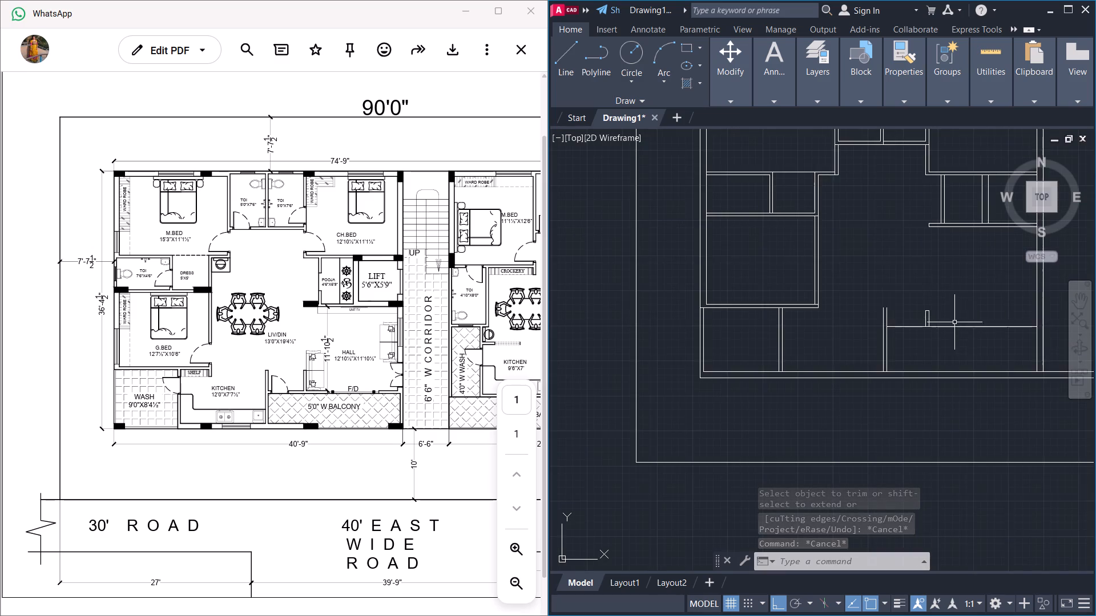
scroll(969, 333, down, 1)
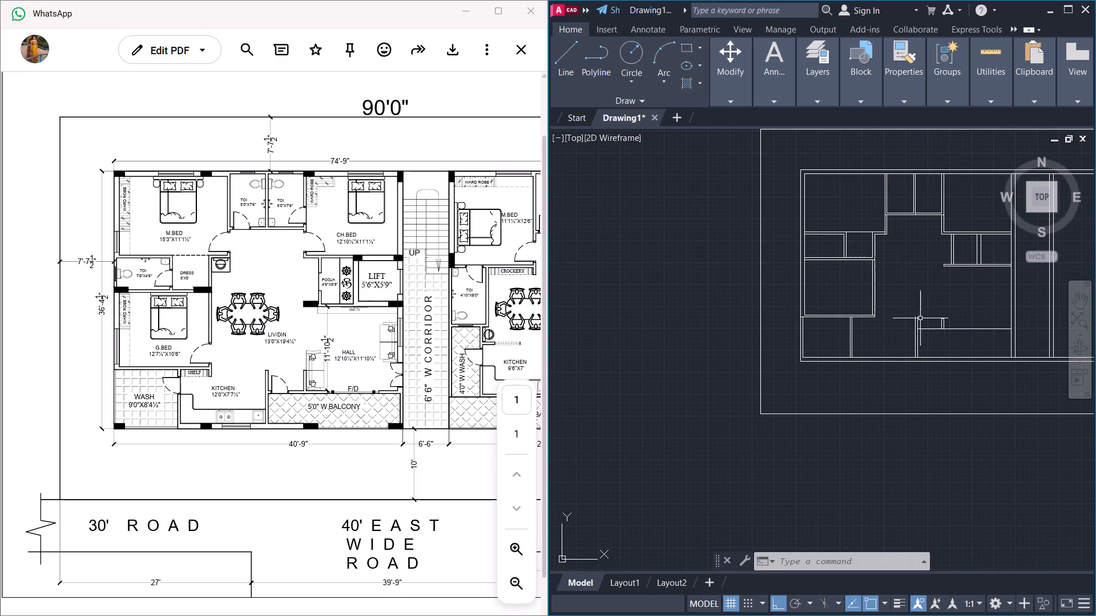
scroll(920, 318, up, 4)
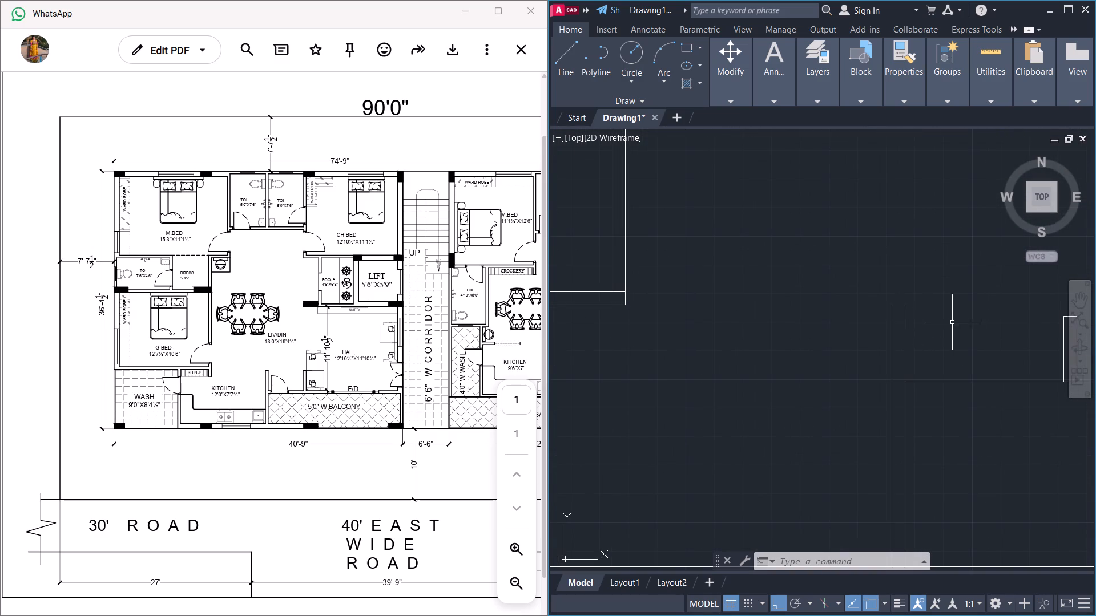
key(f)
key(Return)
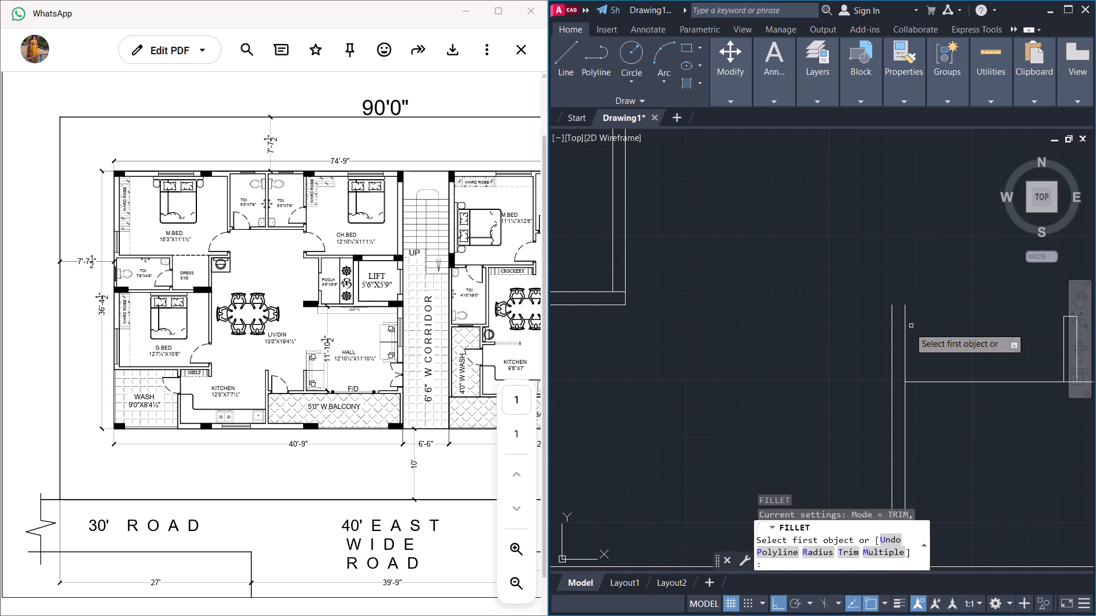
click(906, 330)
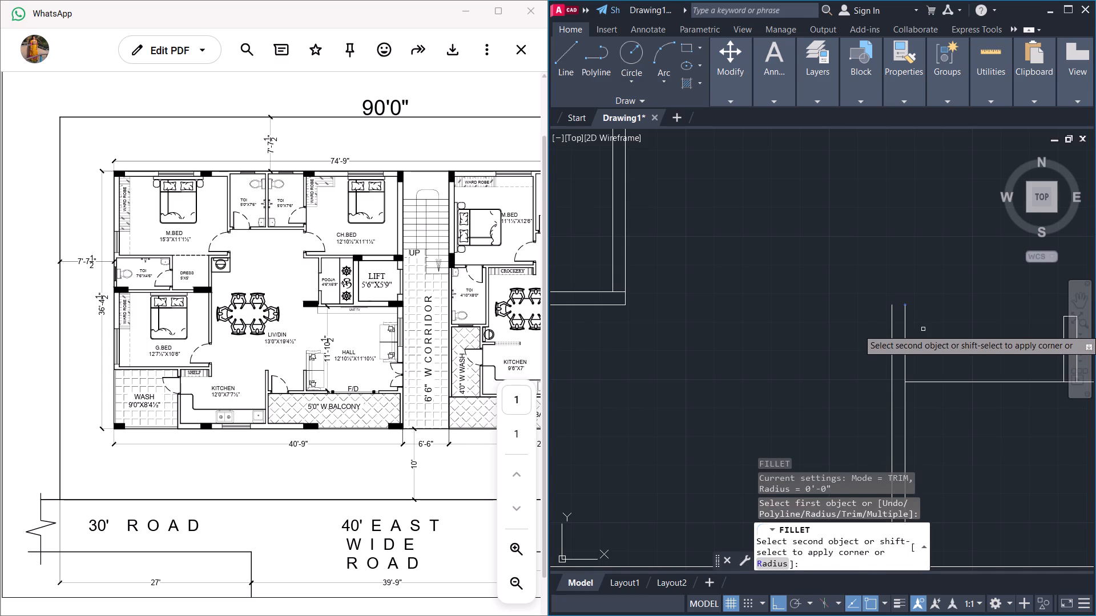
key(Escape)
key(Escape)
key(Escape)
Draw a short closing line across the open upper end of the kitchen–balcony partition.
key(l)
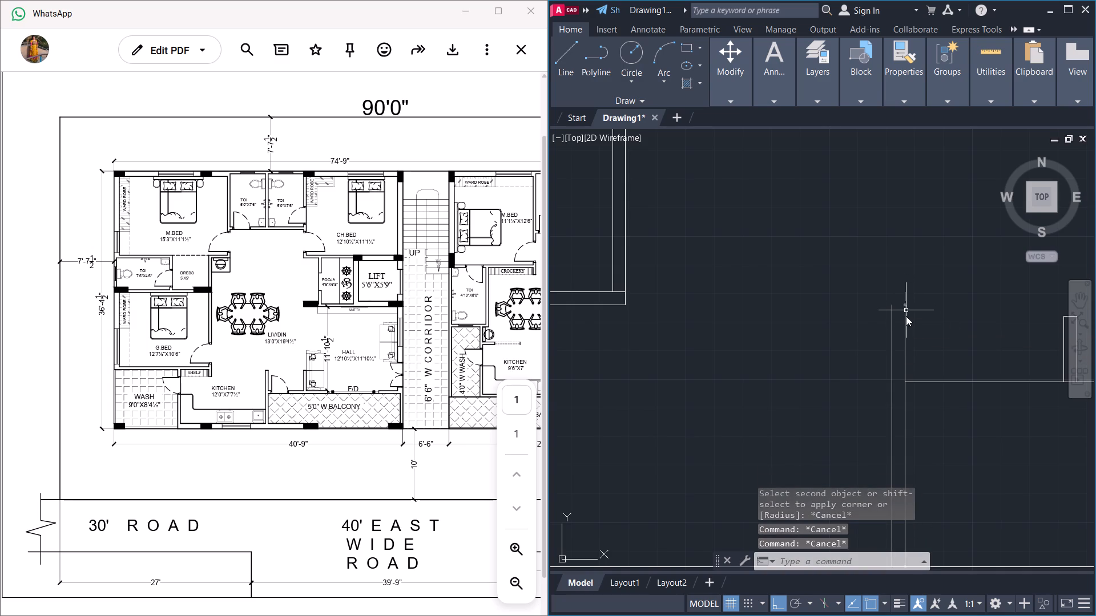
key(Return)
click(906, 309)
click(894, 304)
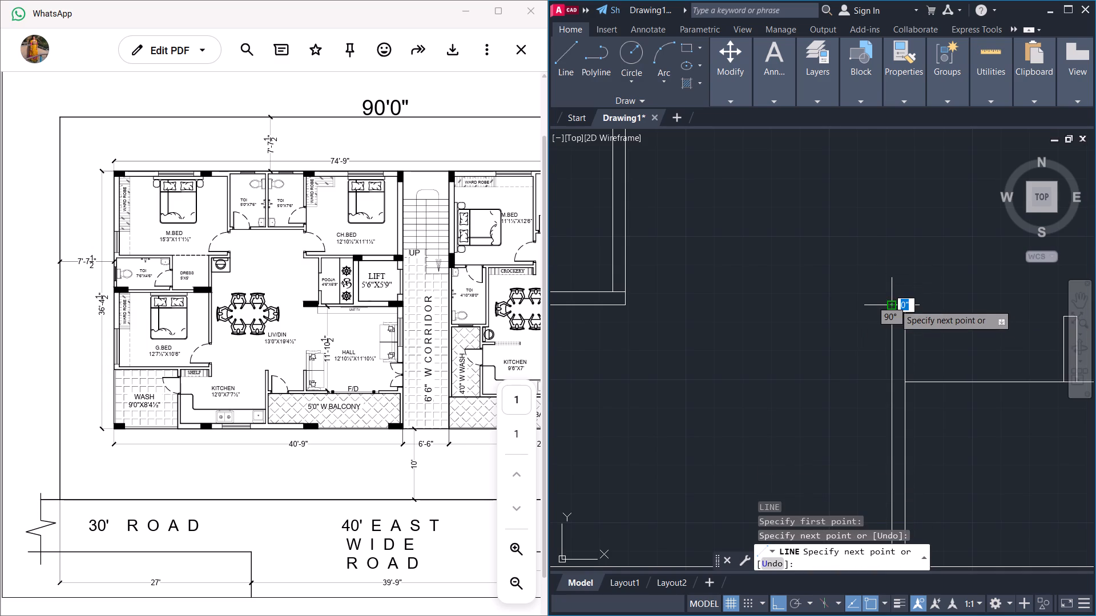
key(Escape)
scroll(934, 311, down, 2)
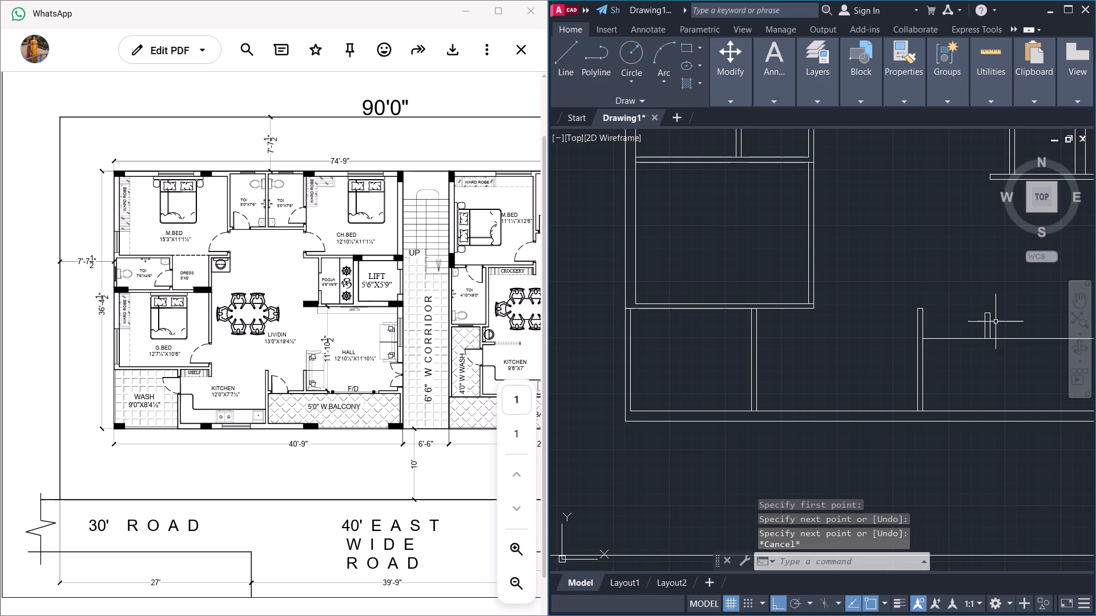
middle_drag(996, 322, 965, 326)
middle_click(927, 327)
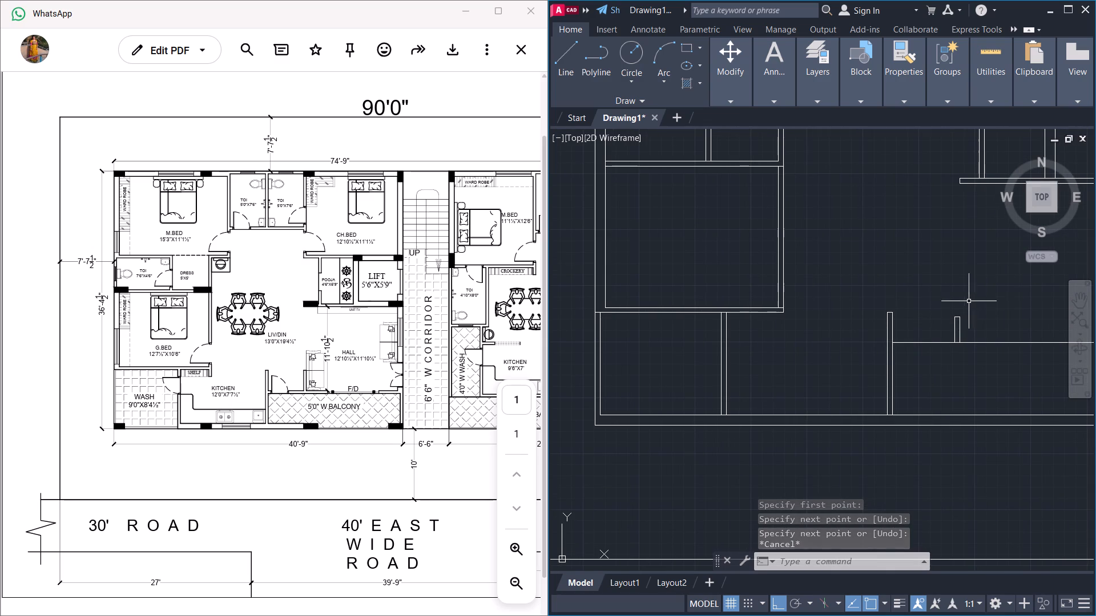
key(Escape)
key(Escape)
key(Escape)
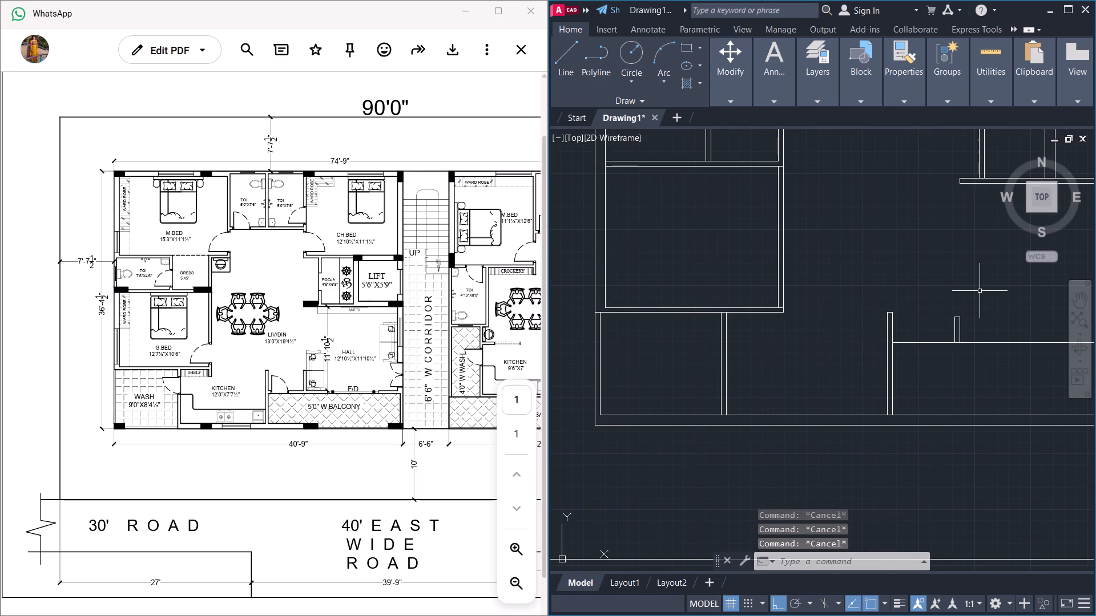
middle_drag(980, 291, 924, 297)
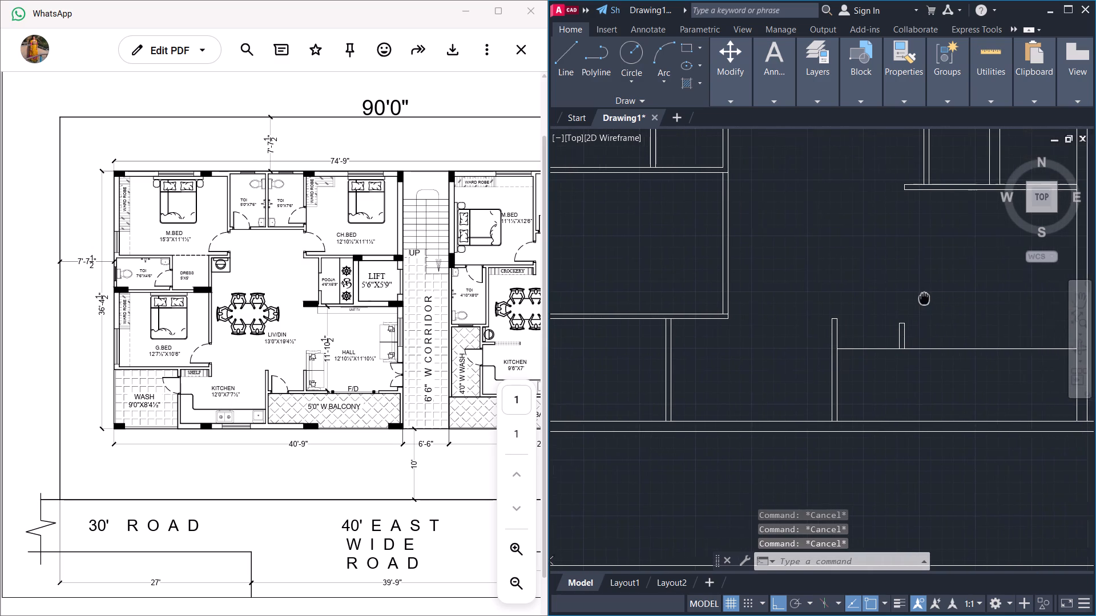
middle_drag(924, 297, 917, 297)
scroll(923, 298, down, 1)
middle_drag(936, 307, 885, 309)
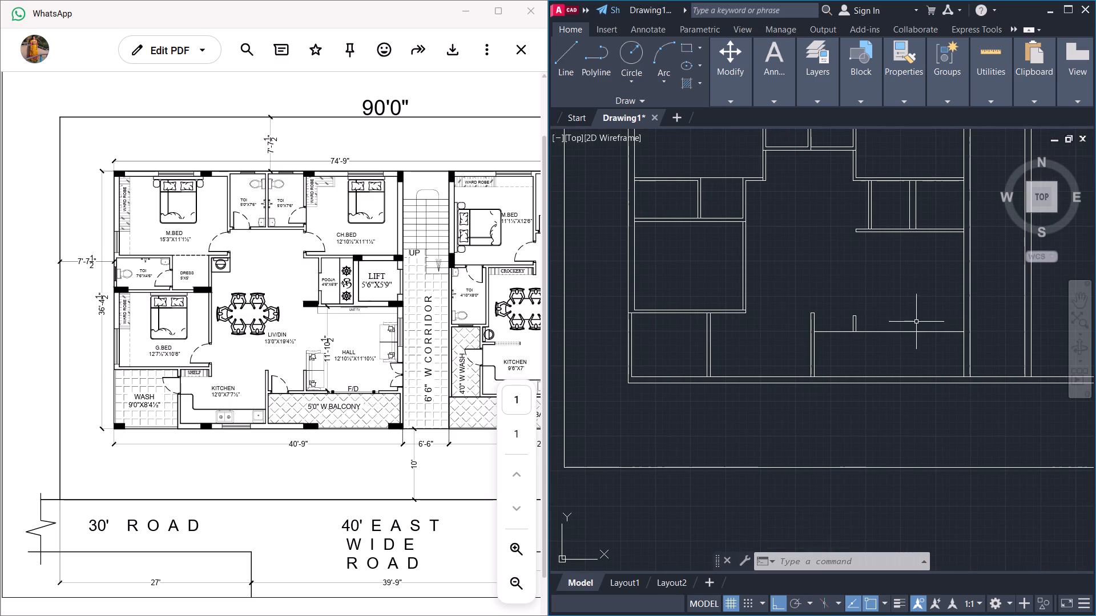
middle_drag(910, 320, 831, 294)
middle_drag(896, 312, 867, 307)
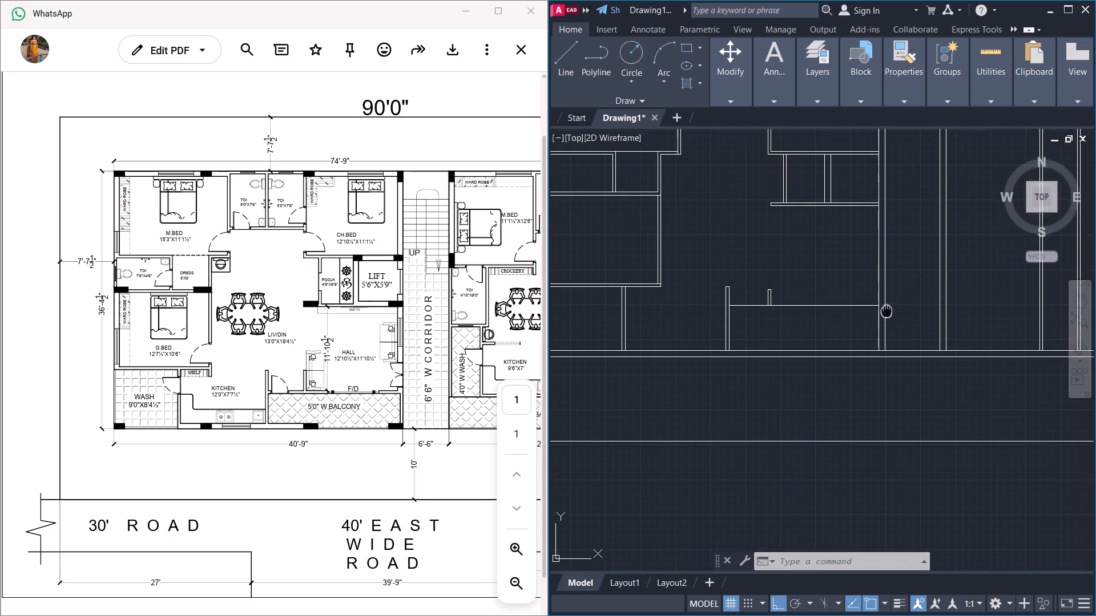
Draw a short 9" line straight across the outer wall below the balcony, slightly toward the corridor from the wall stub.
middle_drag(867, 307, 861, 305)
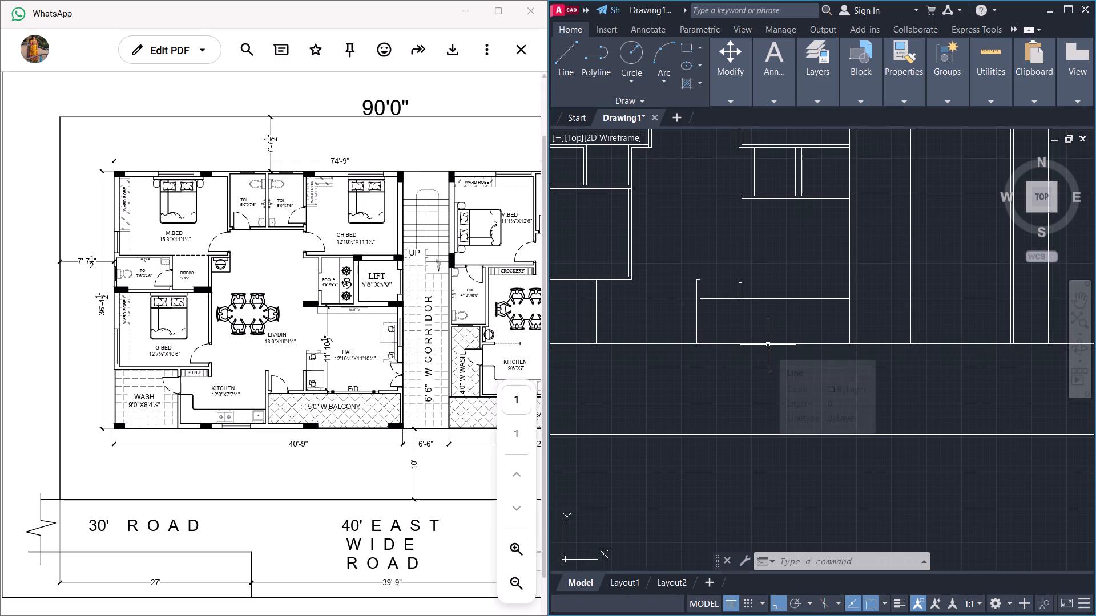
key(l)
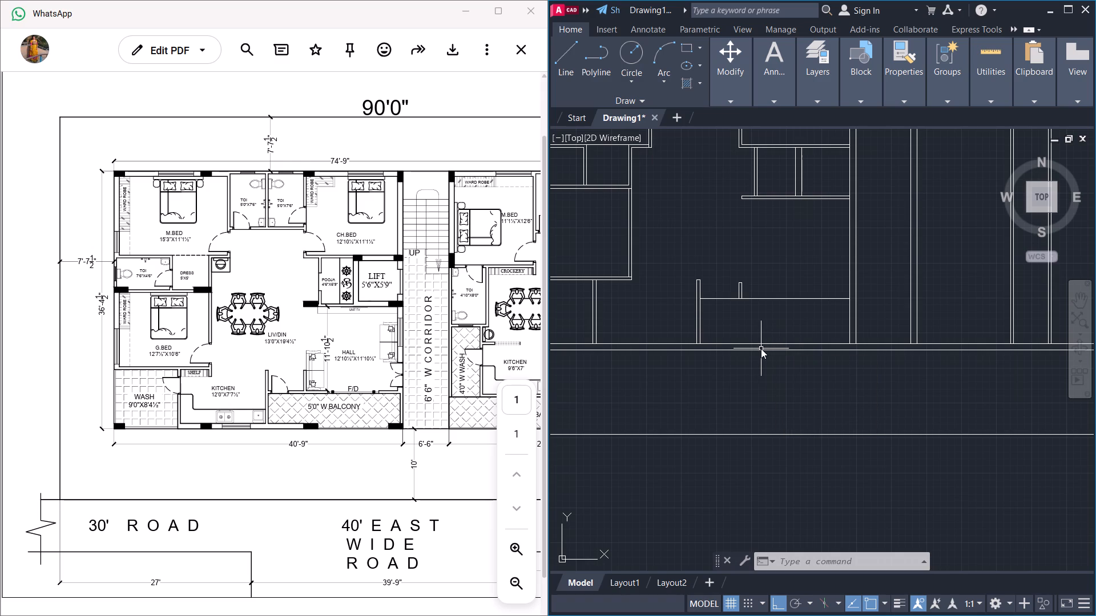
key(Return)
click(756, 342)
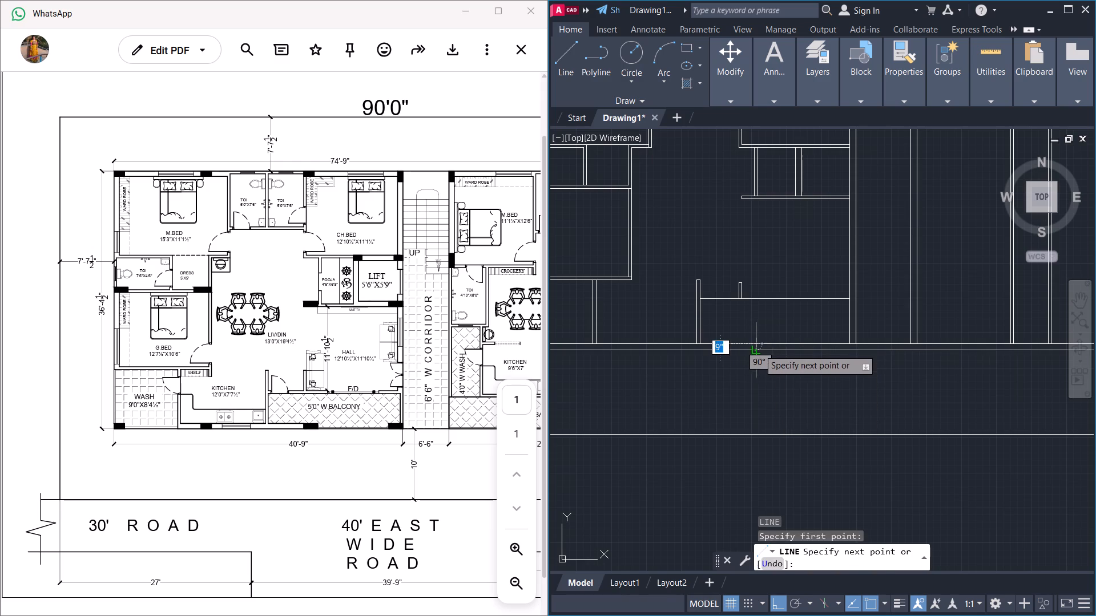
click(759, 349)
key(space)
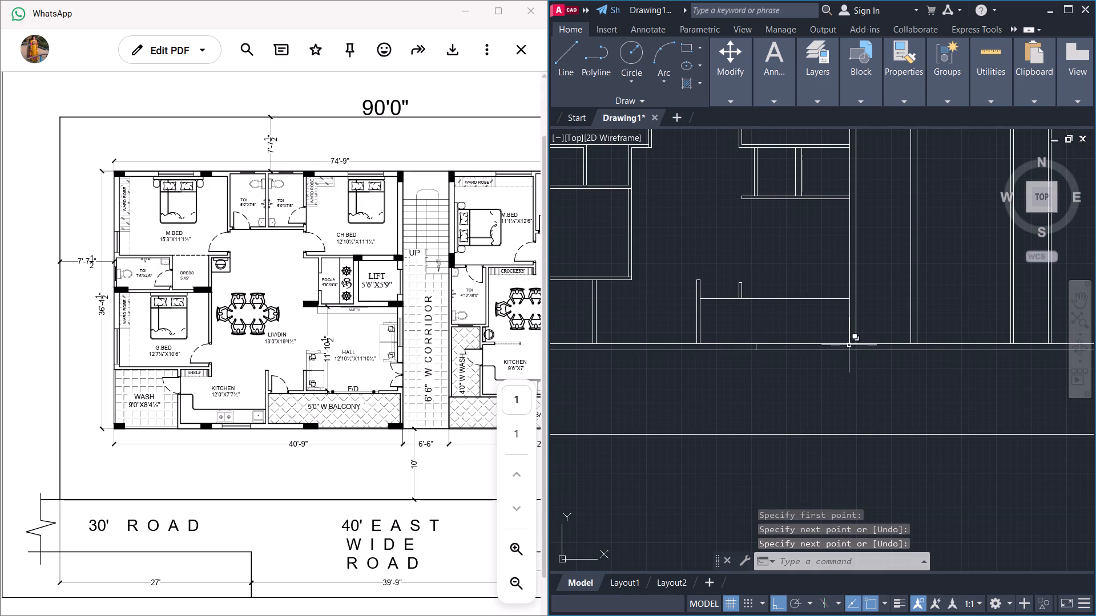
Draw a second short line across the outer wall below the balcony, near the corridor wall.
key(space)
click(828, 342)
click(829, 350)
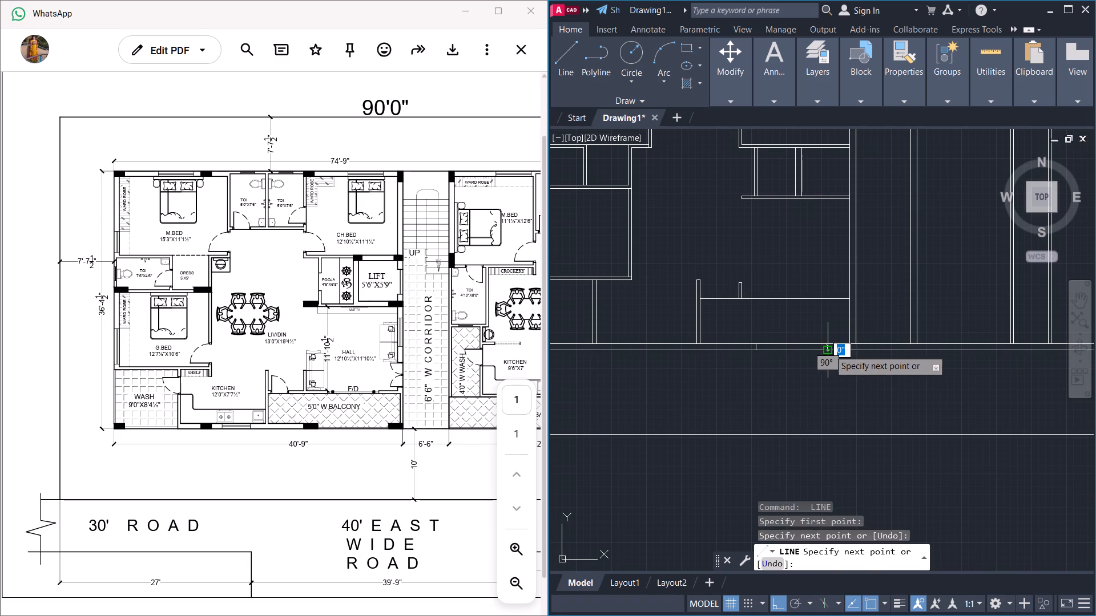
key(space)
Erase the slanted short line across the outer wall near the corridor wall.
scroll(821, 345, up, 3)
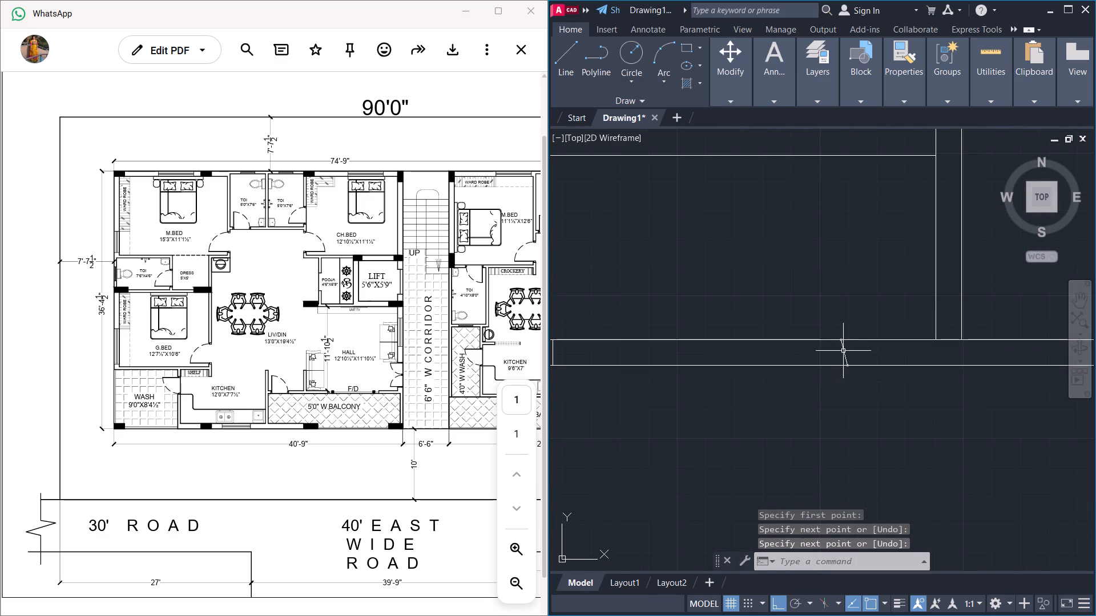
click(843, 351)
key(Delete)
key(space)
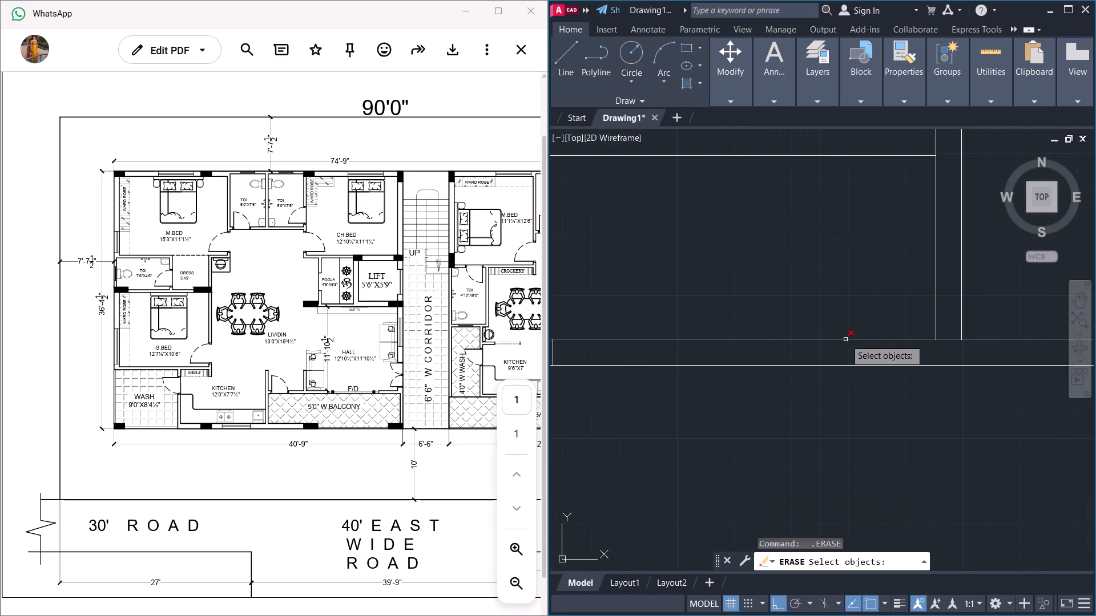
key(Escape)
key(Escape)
Draw a perpendicular 9" line across the outer wall below the balcony, near the corridor wall.
key(l)
key(Return)
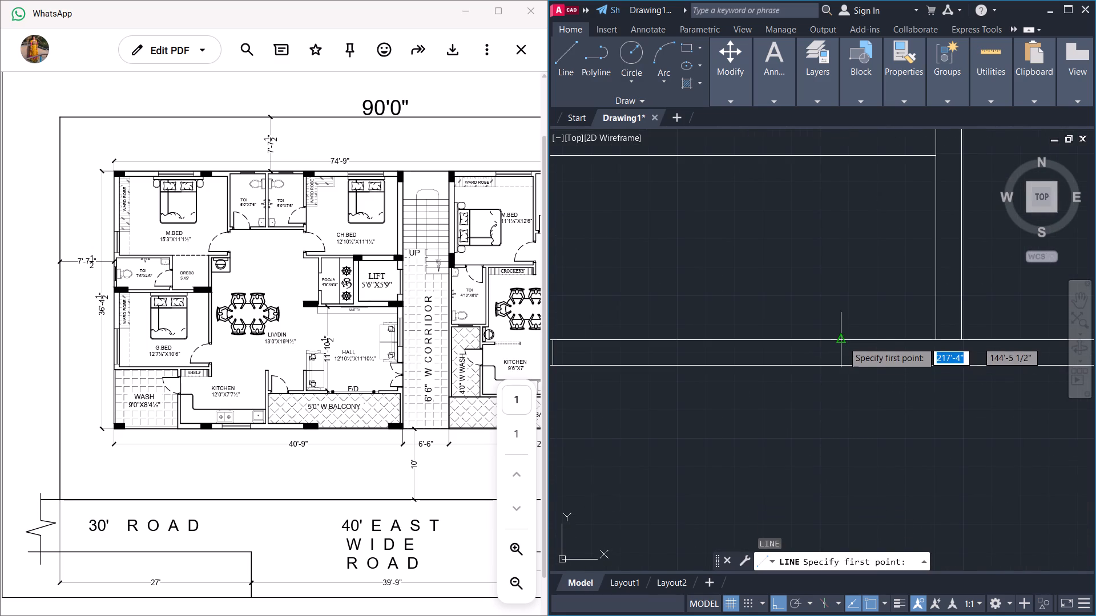
click(841, 339)
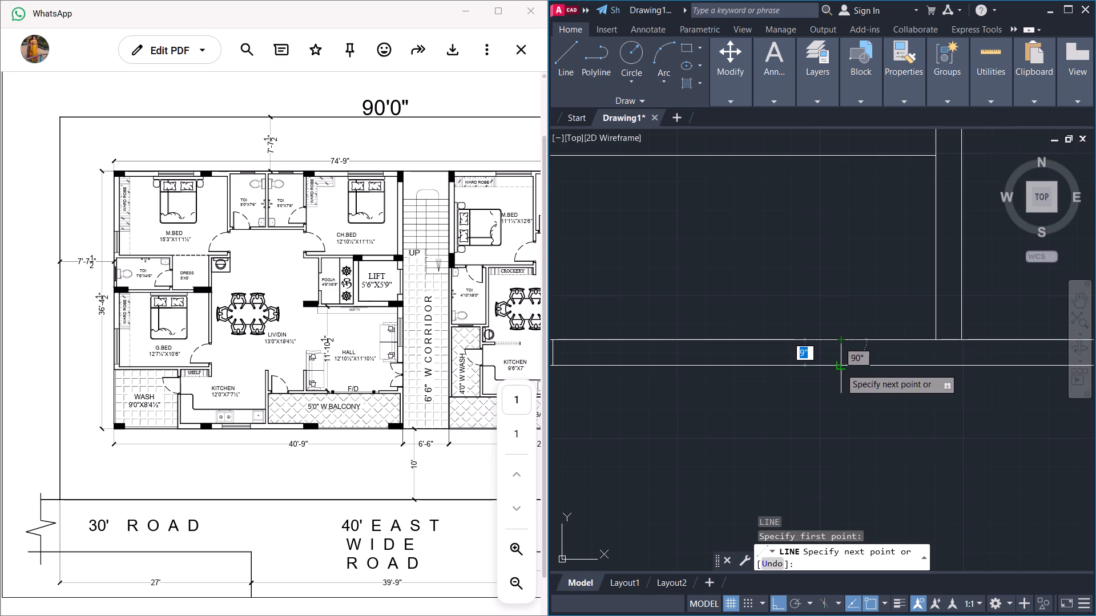
click(840, 368)
key(space)
Trim the outer wall's inner line between the two short cross lines below the balcony.
scroll(894, 368, down, 2)
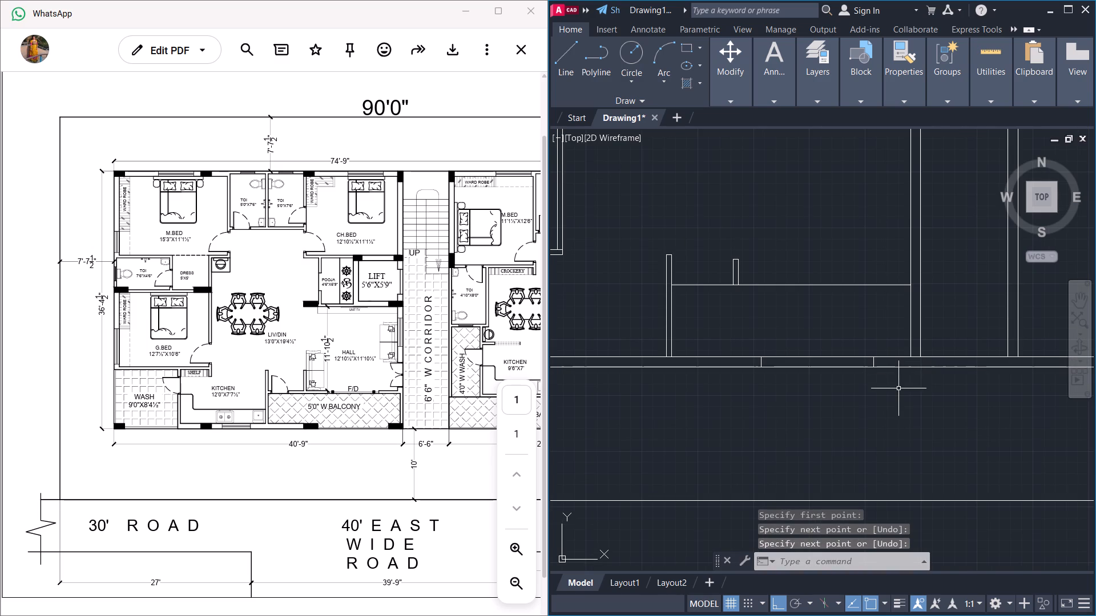
middle_drag(900, 391, 916, 398)
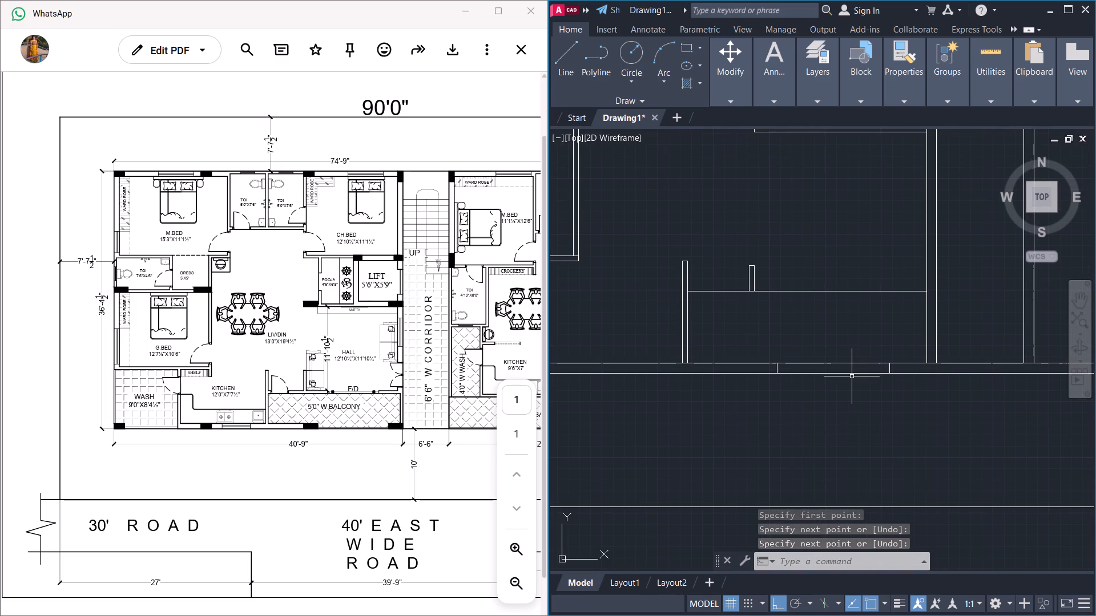
text(tr)
key(Return)
click(846, 363)
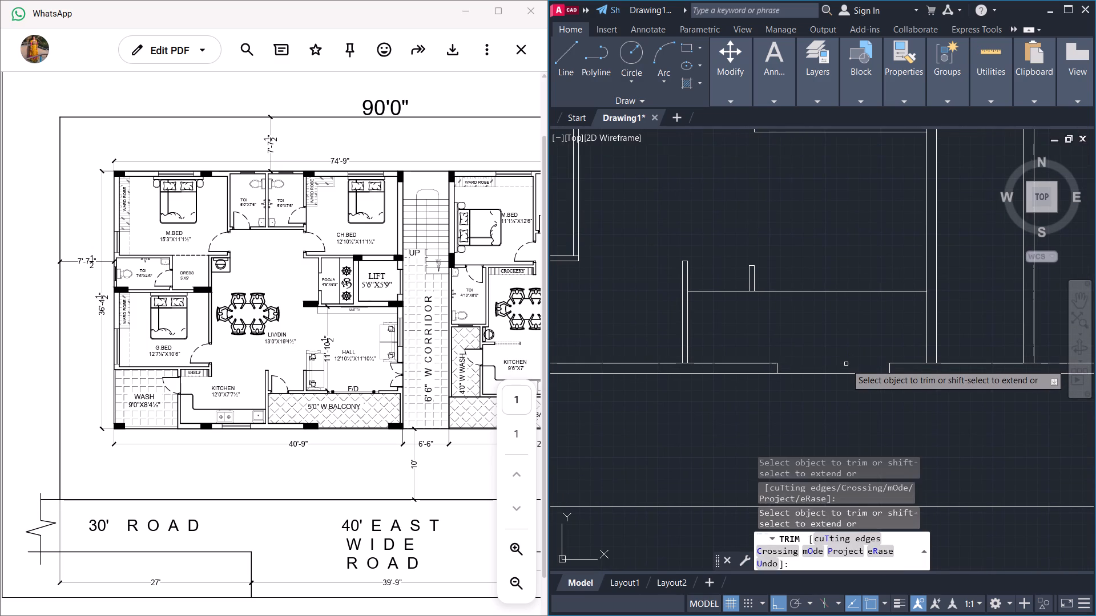
key(Escape)
key(Escape)
key(Escape)
Offset the outer face line of the wall below the balcony 4.5" inward.
key(o)
key(Return)
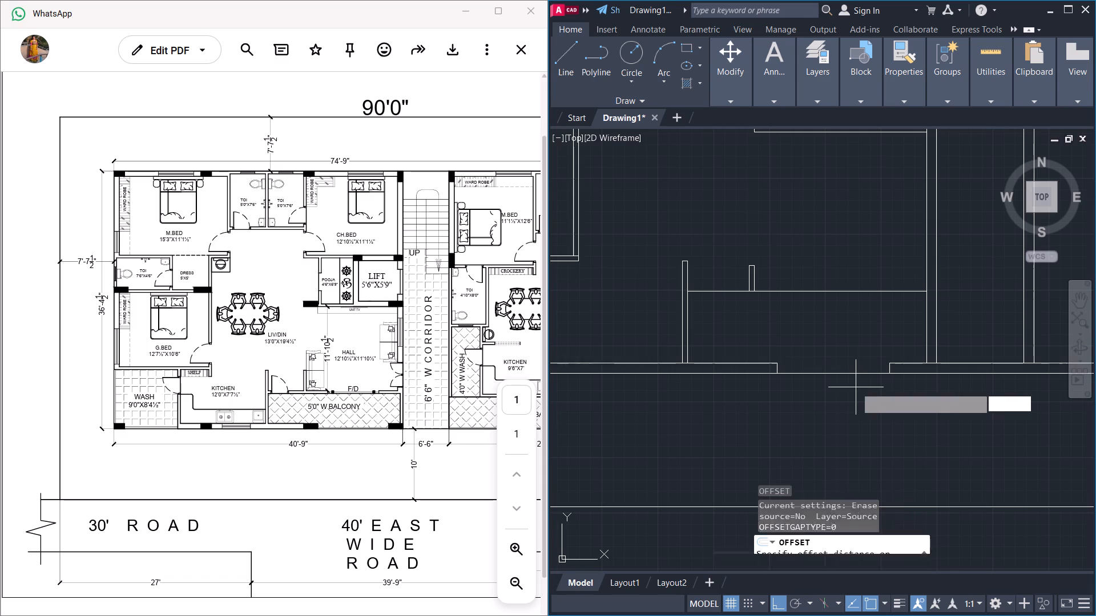
key(4)
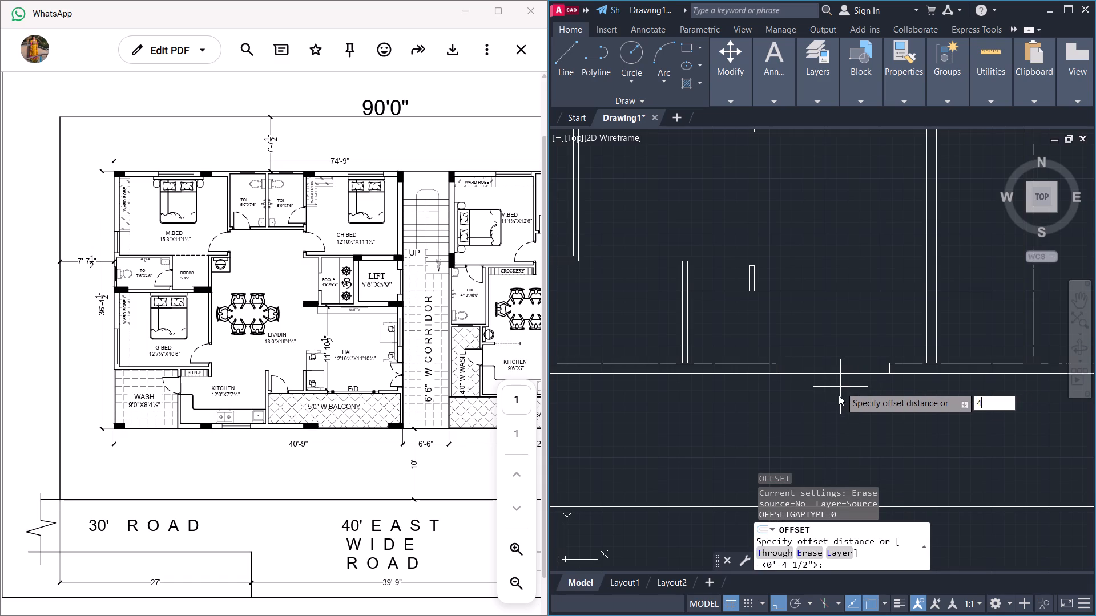
key(period)
key(5)
key(shift+quotedbl)
key(Return)
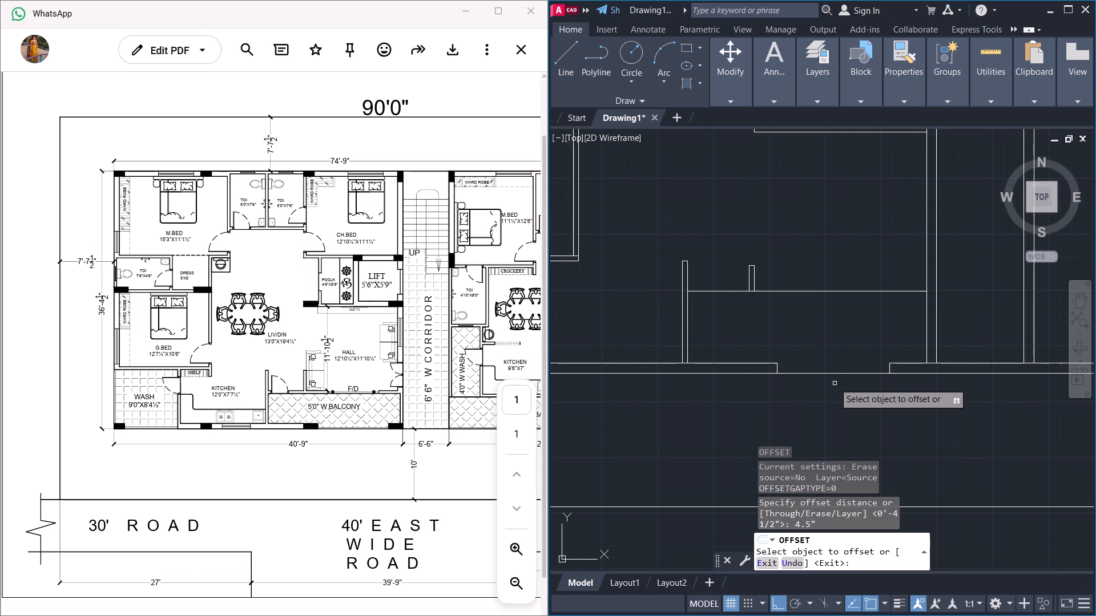
click(833, 374)
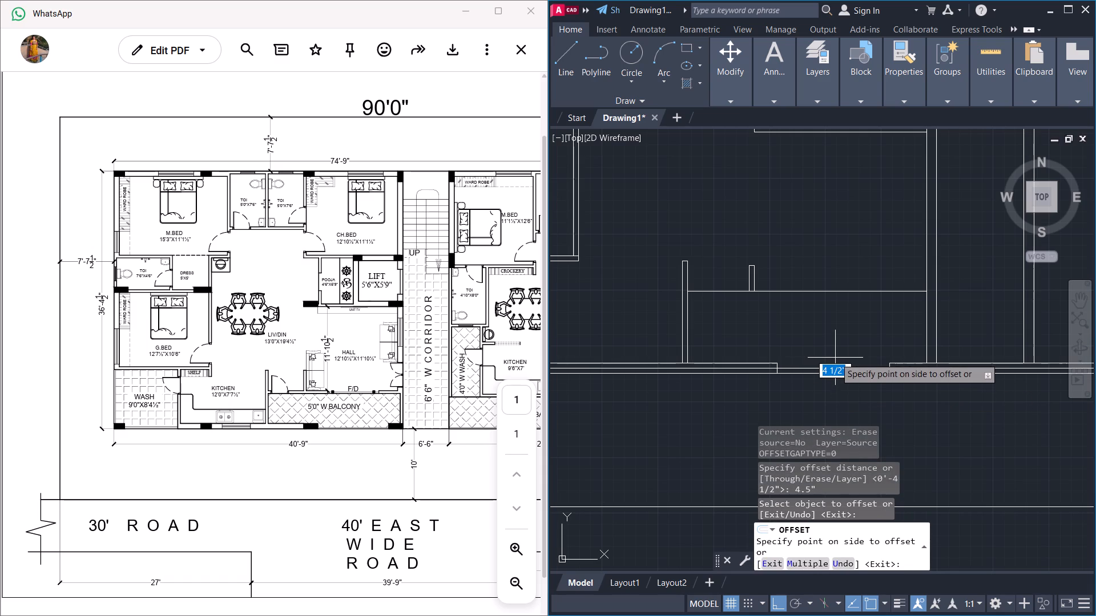
click(835, 358)
key(Escape)
key(Escape)
Trim the offset line beyond both cross lines, keeping only the part between them below the balcony.
key(t)
key(r)
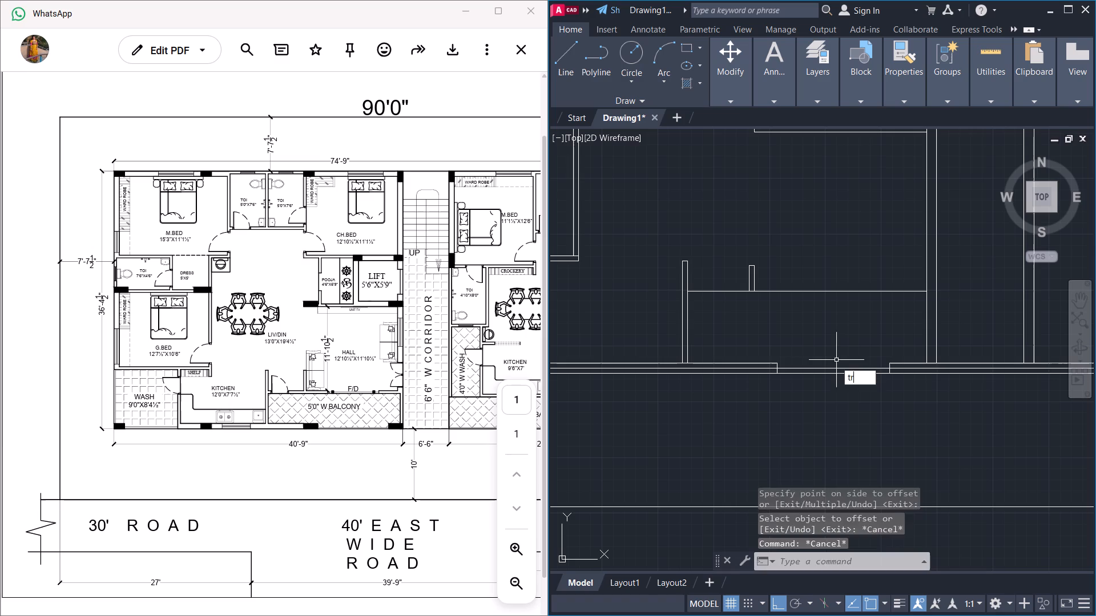
key(Return)
click(903, 368)
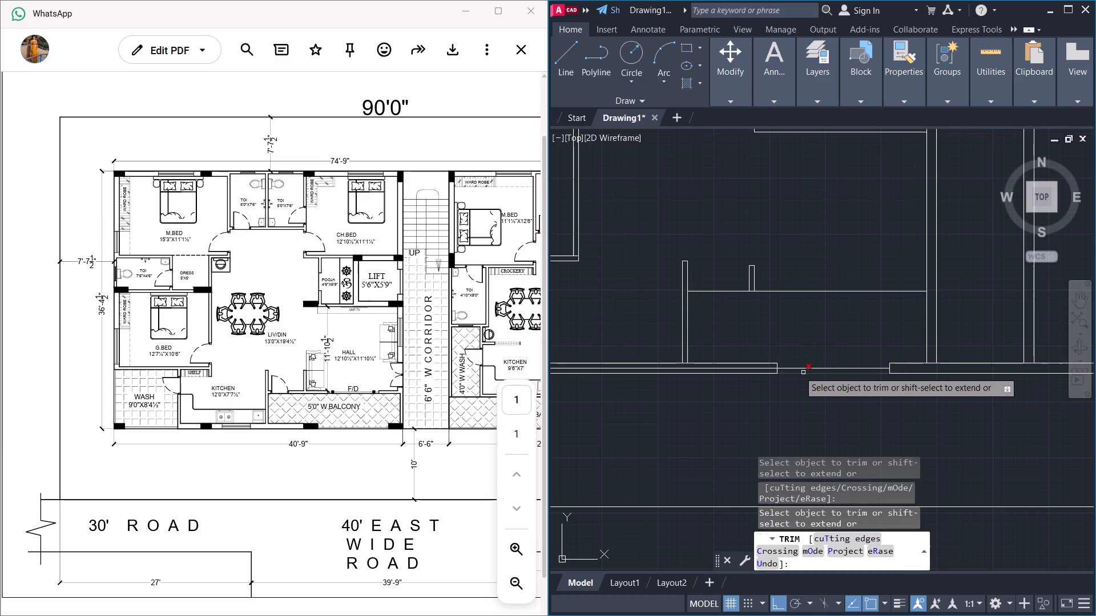
click(767, 370)
key(Escape)
key(Escape)
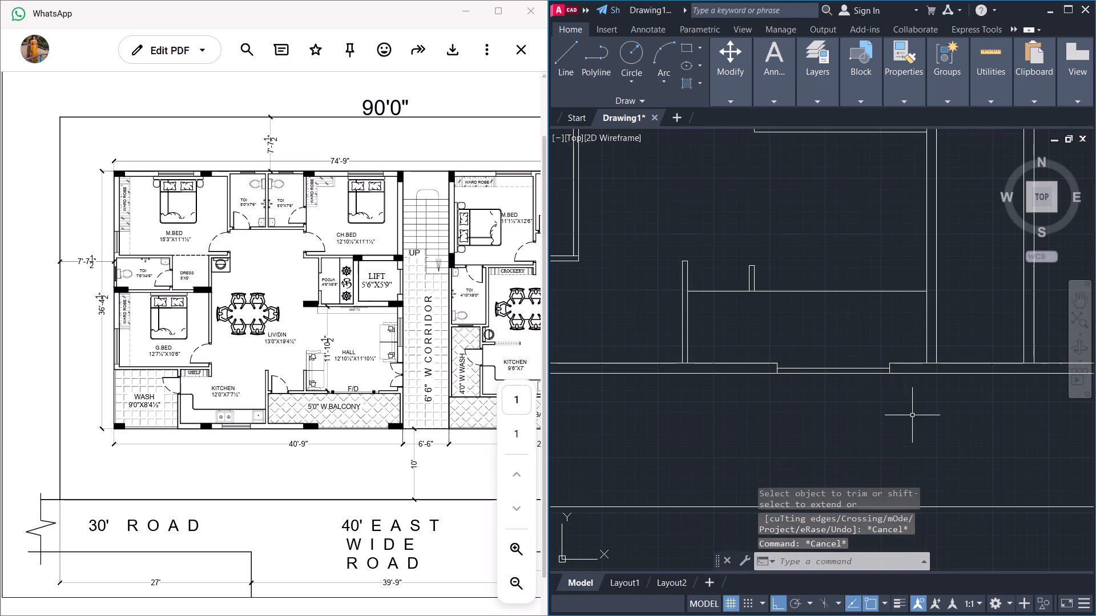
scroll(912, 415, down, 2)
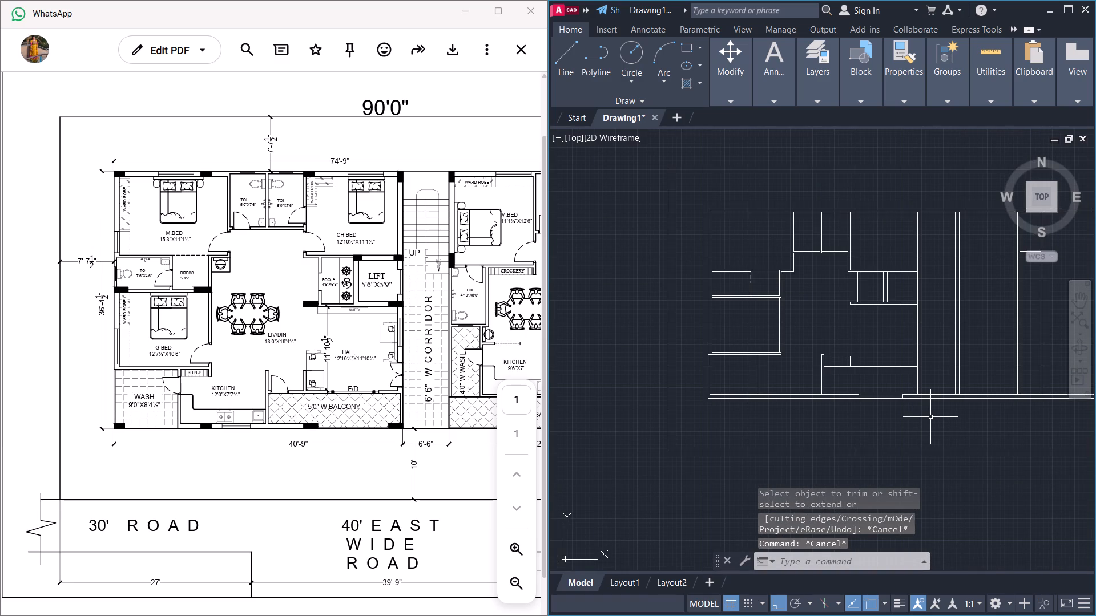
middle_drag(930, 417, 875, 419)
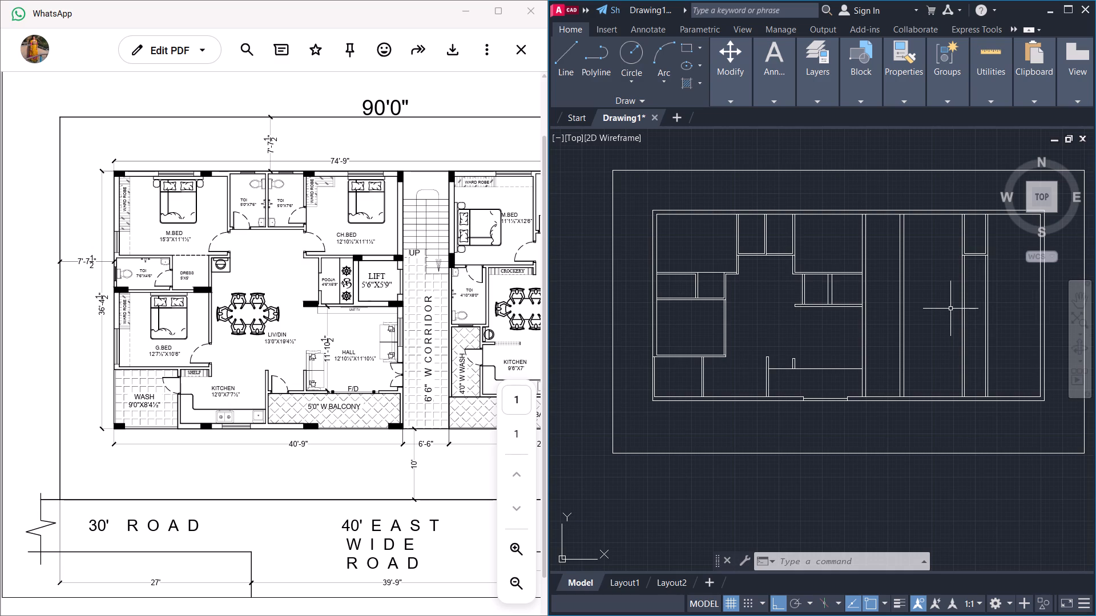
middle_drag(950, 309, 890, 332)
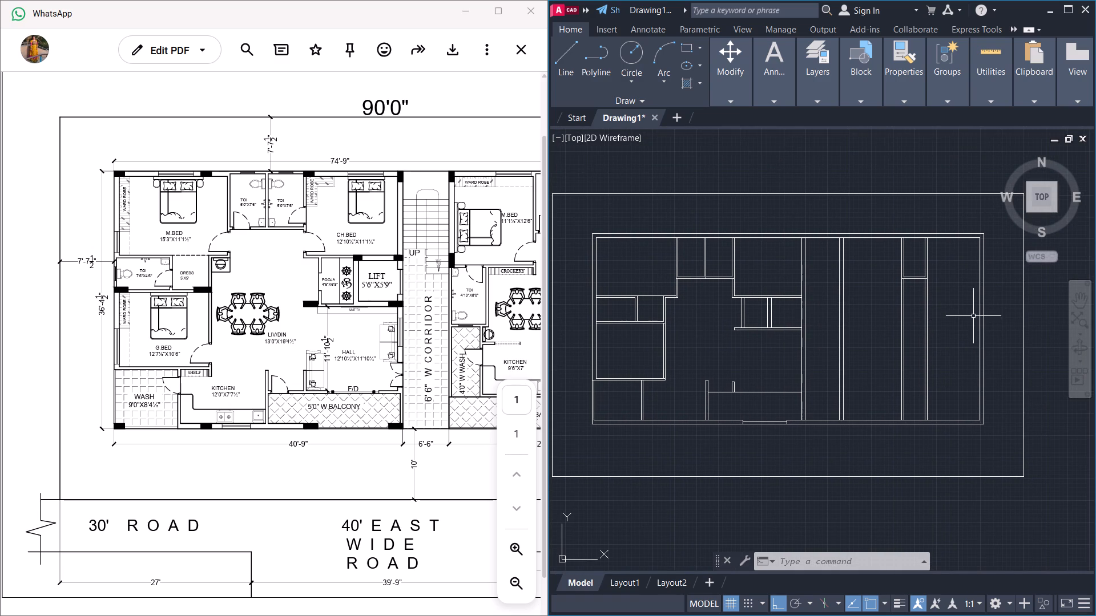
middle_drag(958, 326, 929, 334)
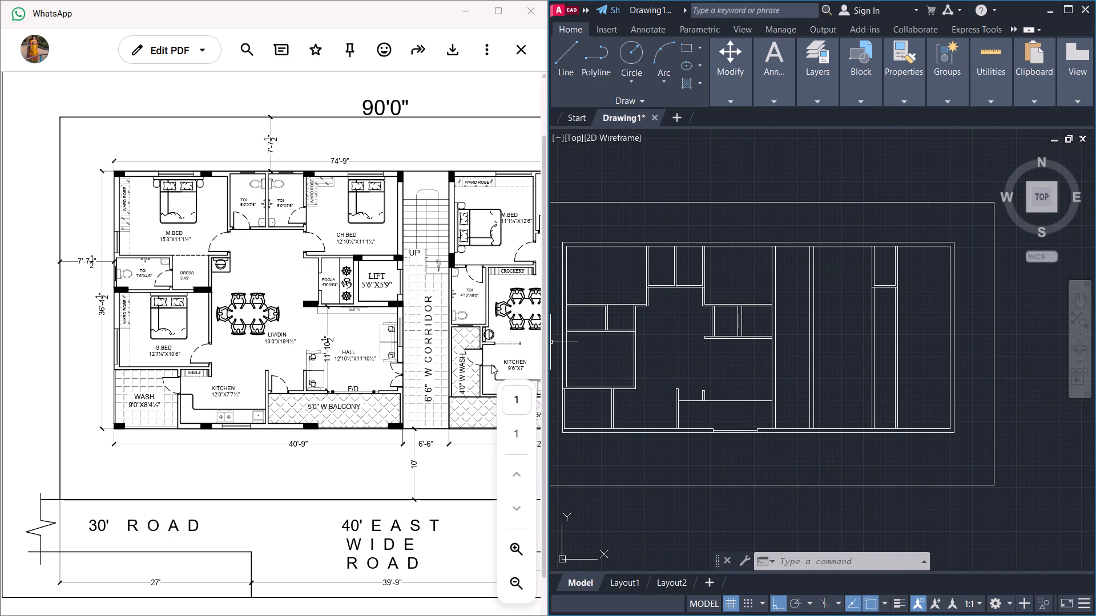
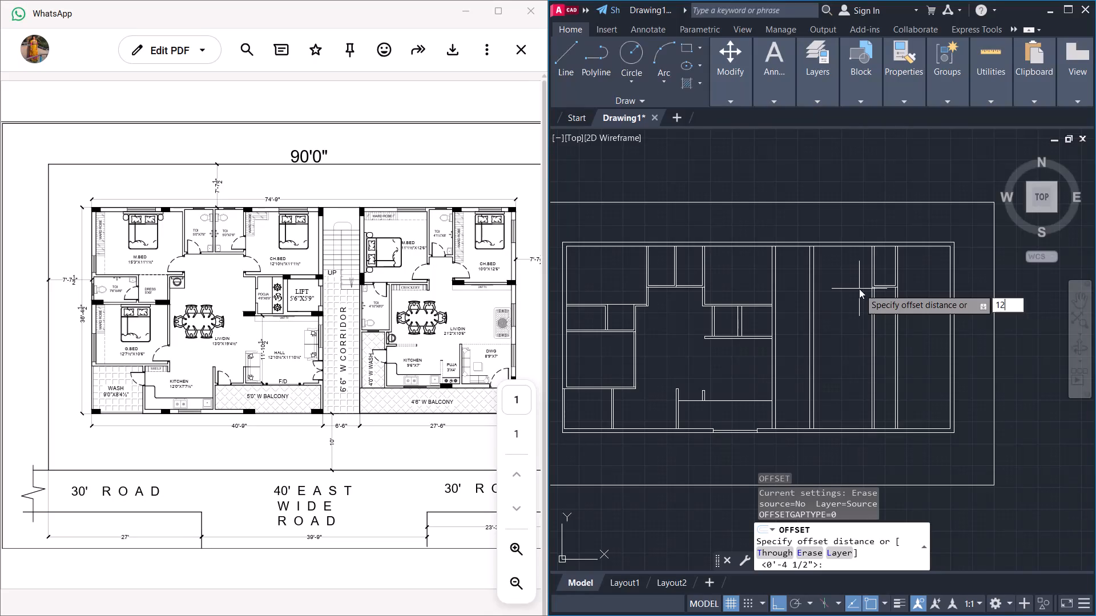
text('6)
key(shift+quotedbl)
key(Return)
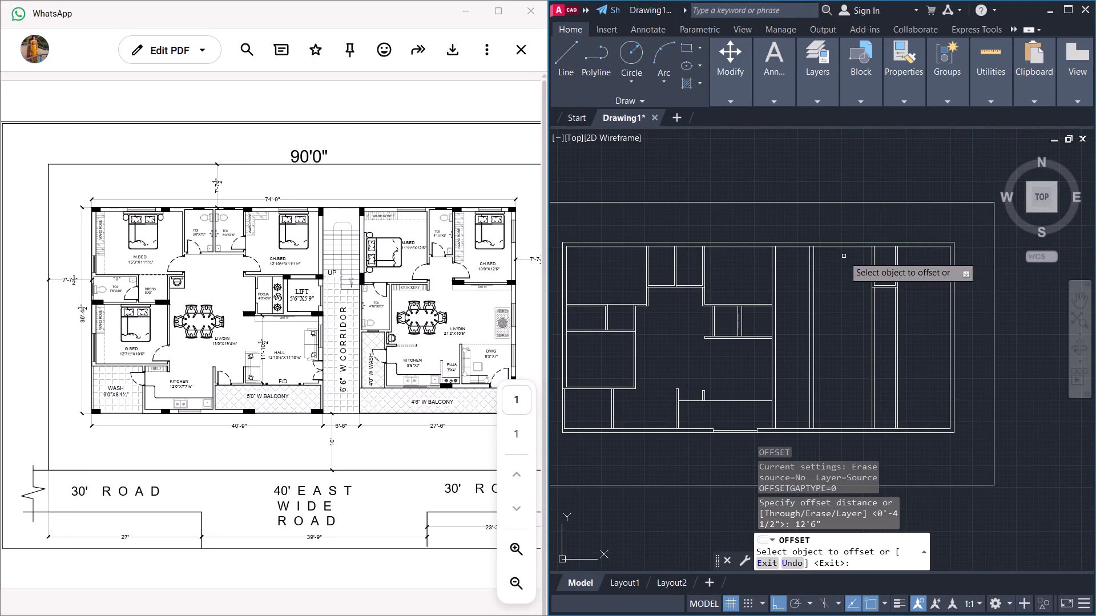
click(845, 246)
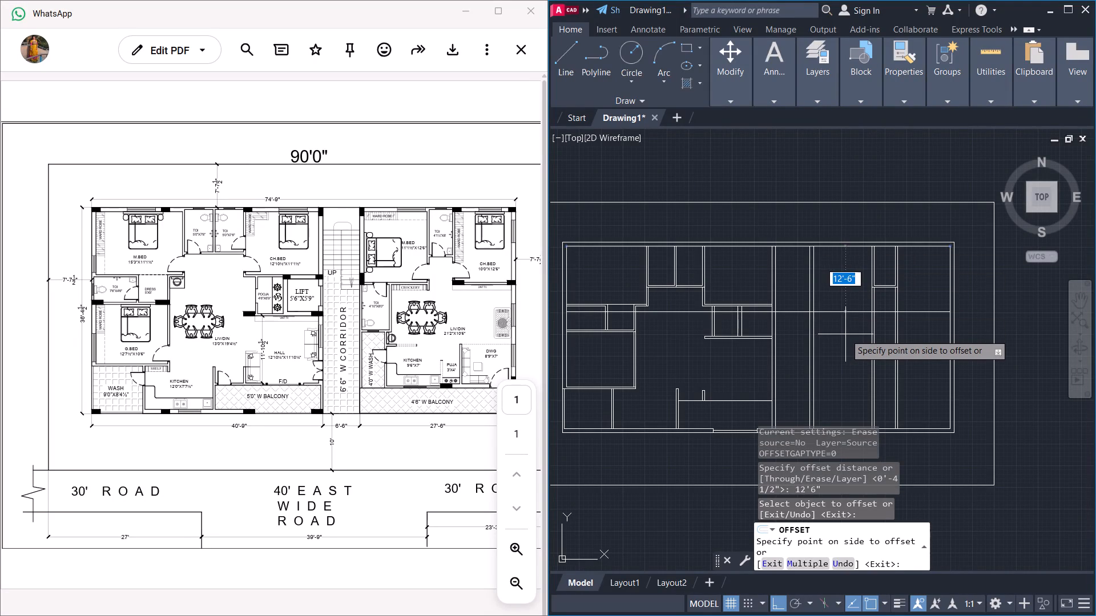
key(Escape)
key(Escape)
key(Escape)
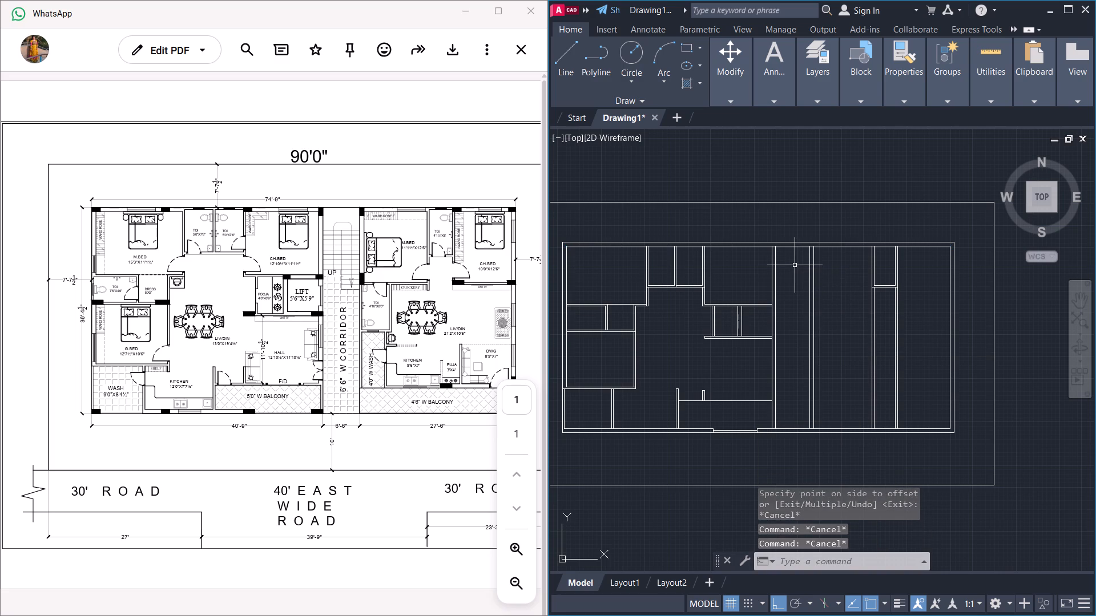
Trim the upper outer wall's inner line where it crosses the corridor between the two corridor walls.
key(t)
key(r)
key(Return)
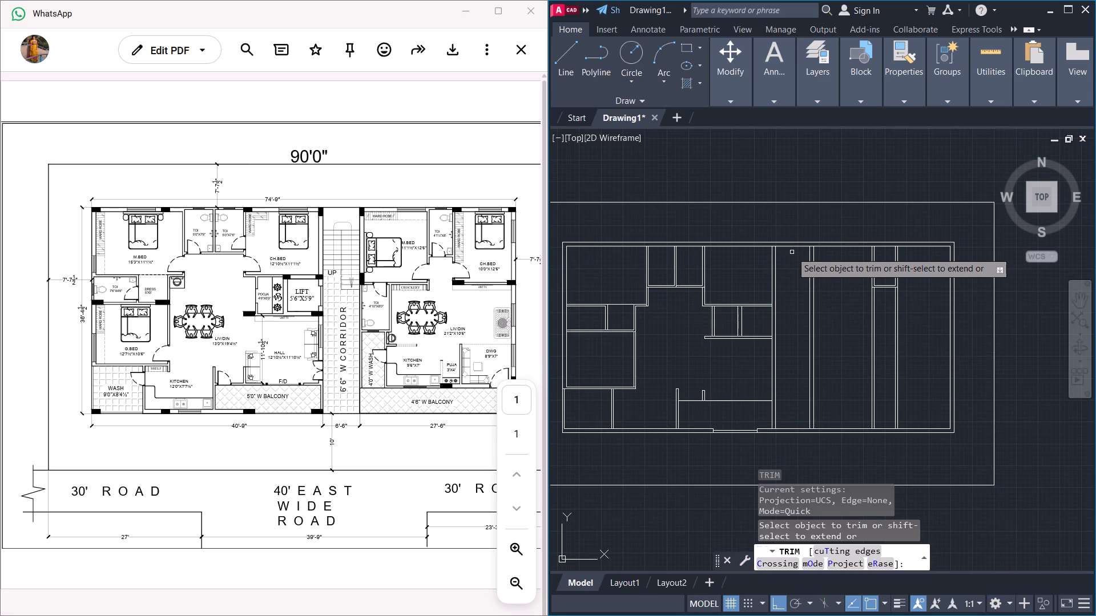
click(791, 248)
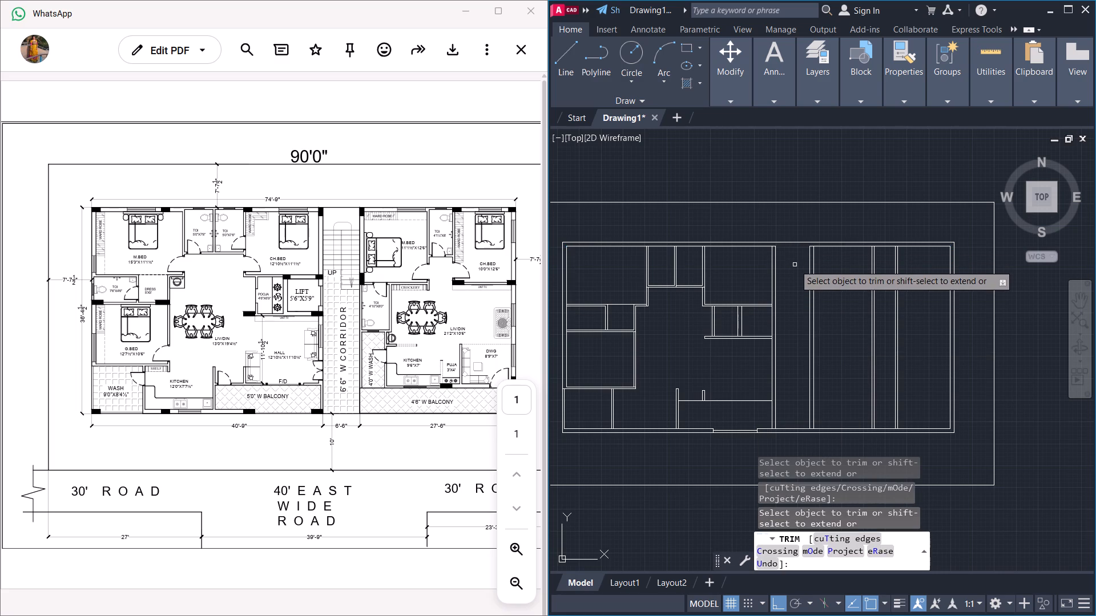
key(Escape)
key(Escape)
key(Escape)
Offset the upper wall's inner line in the unit east of the corridor 12'6" downward, and offset that line 4.5" to form a partition.
key(o)
key(Return)
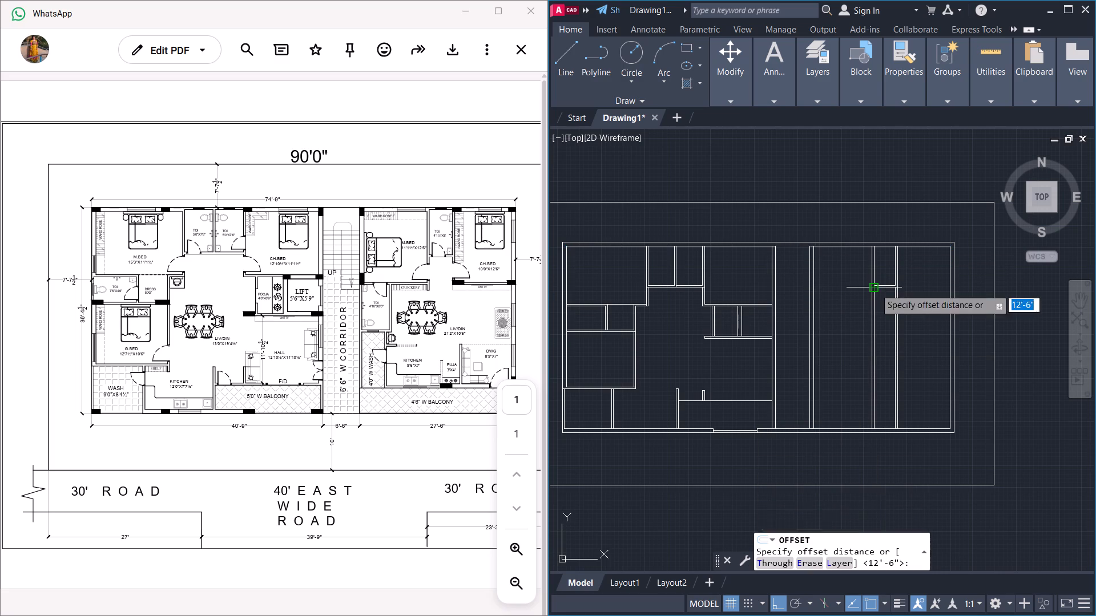
key(Return)
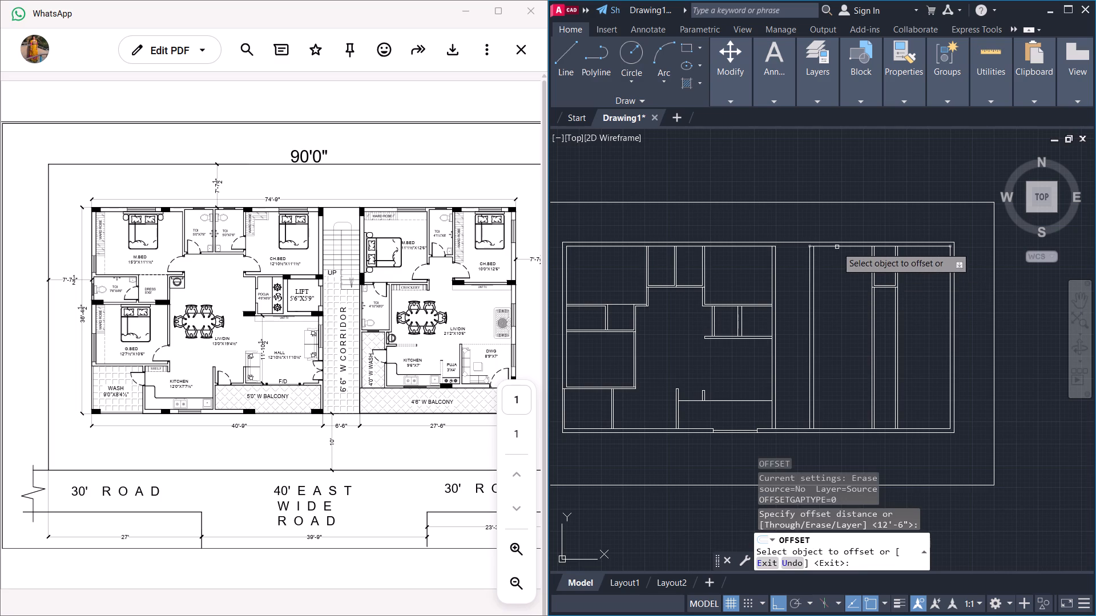
click(837, 247)
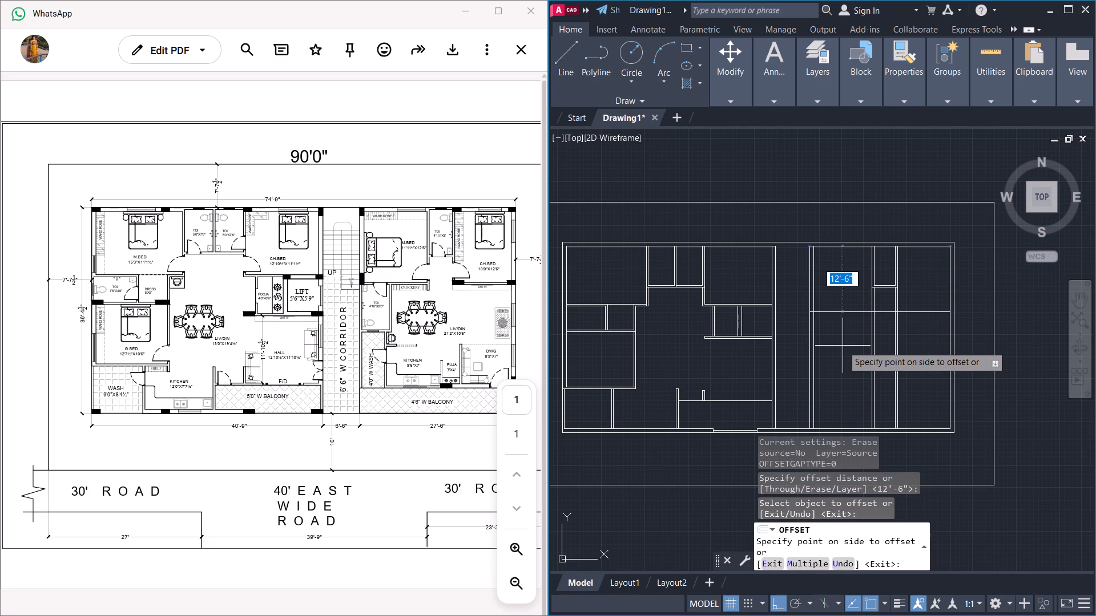
click(843, 346)
click(844, 312)
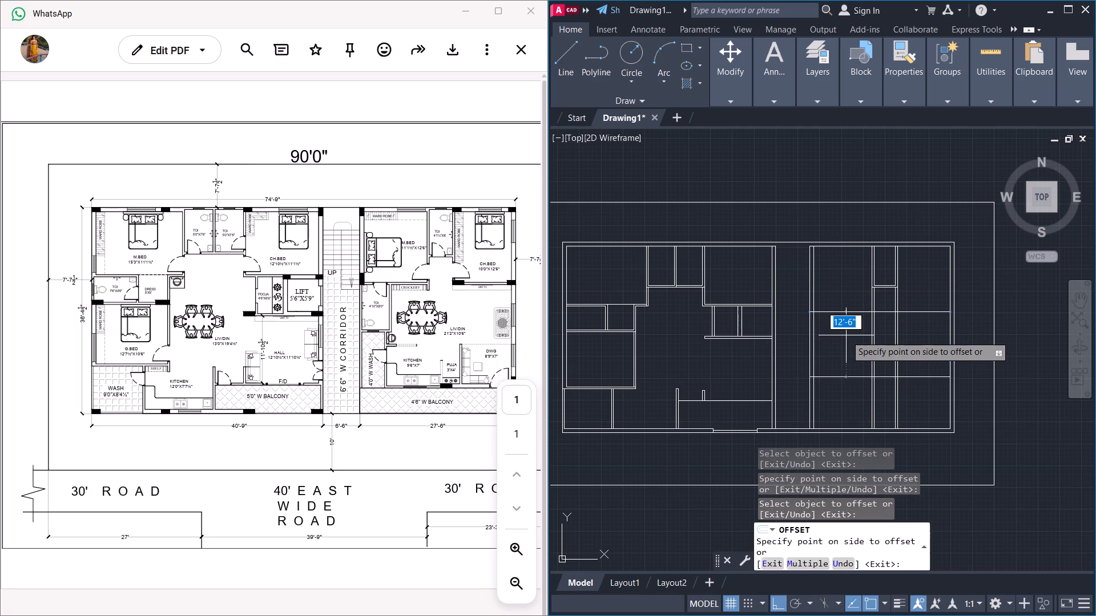
key(4)
text(.5")
key(Return)
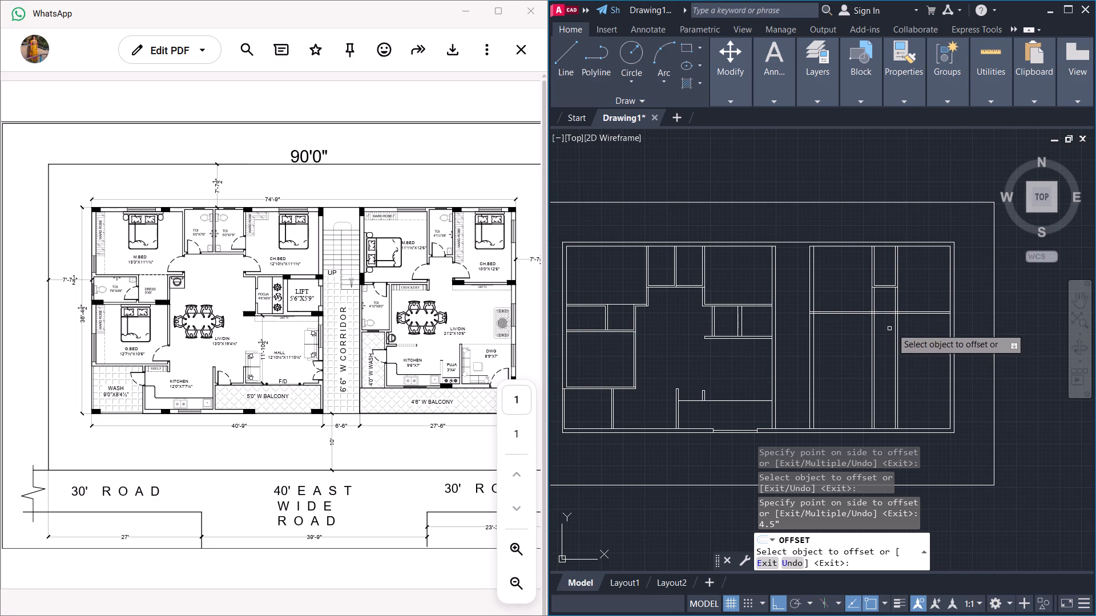
key(Escape)
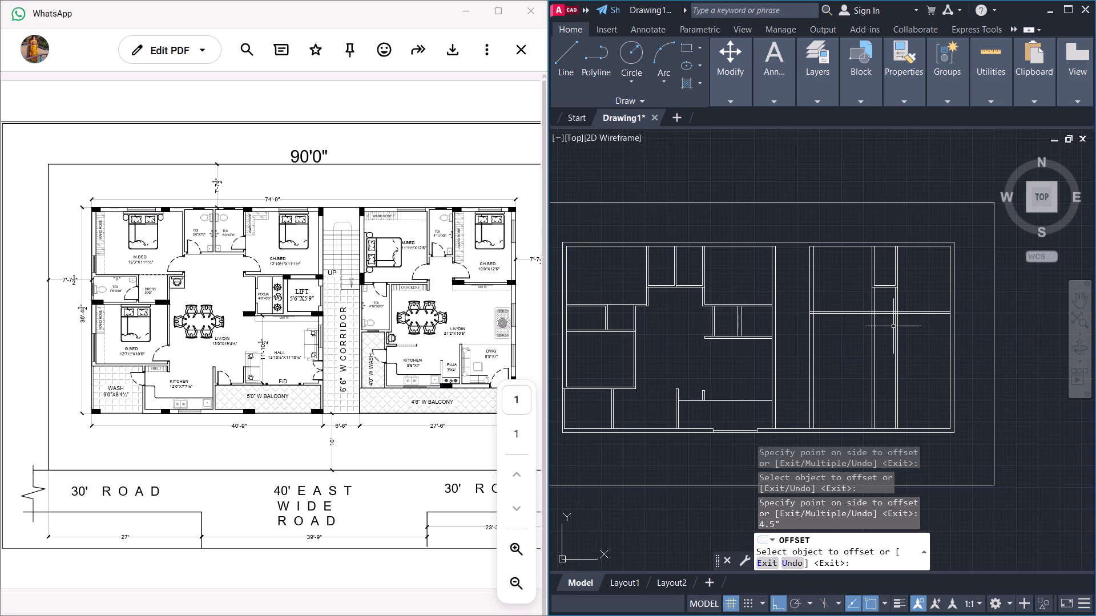
Trim the new partition between the east unit's toilet side walls, and remove those side walls' lines below the partition.
key(t)
key(r)
key(Return)
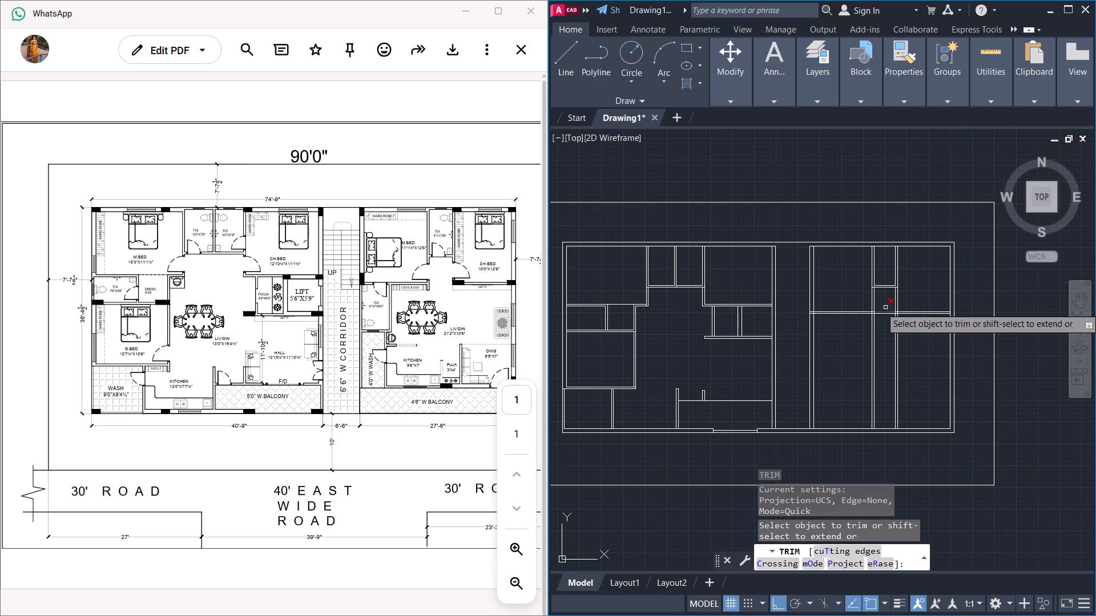
drag(883, 305, 883, 337)
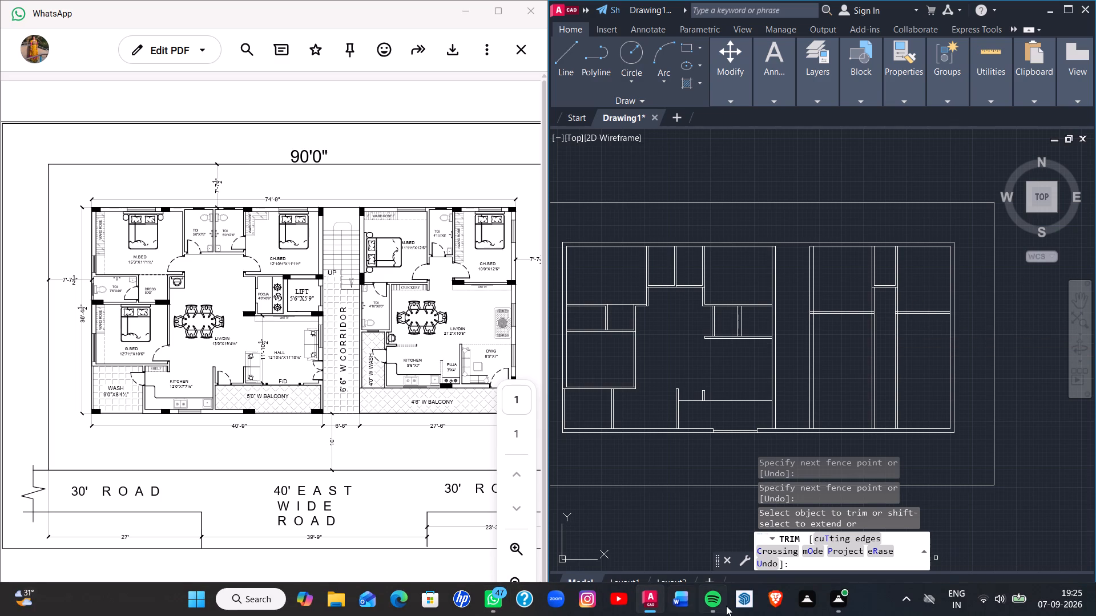
click(720, 559)
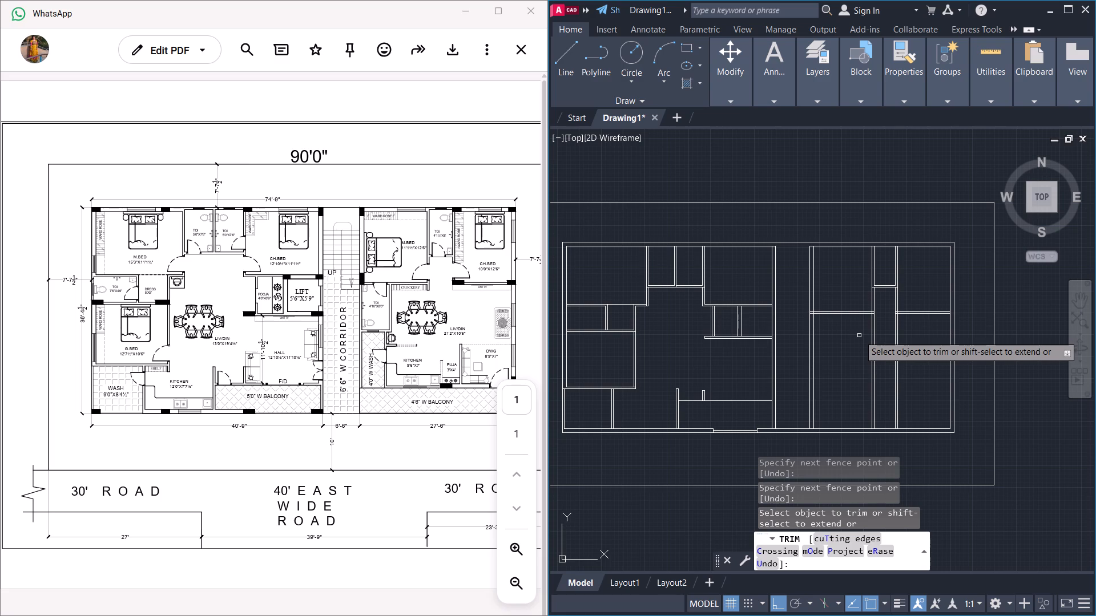
drag(858, 352, 928, 350)
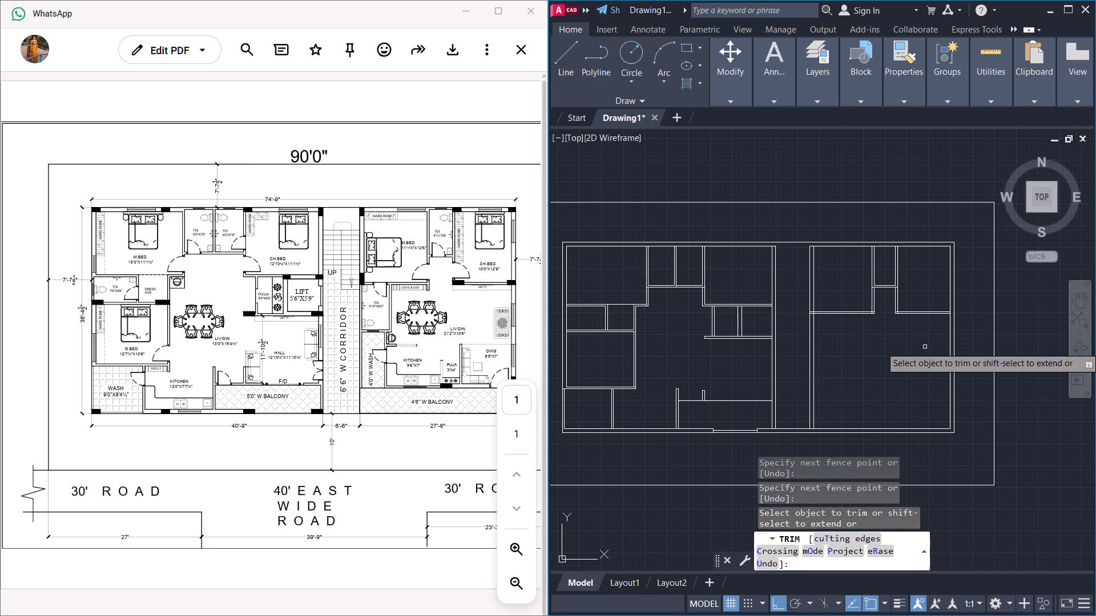
key(Escape)
key(Escape)
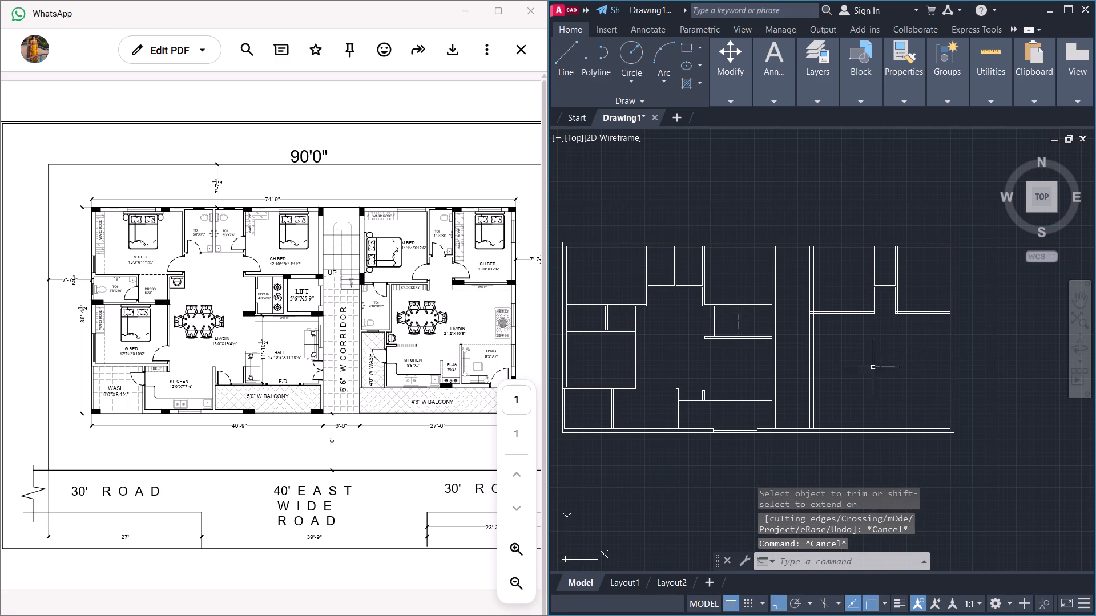
Offset the east corridor wall's inner line 4'10" into the east unit, and offset that line 4.5" to form a vertical partition.
middle_drag(897, 366, 898, 355)
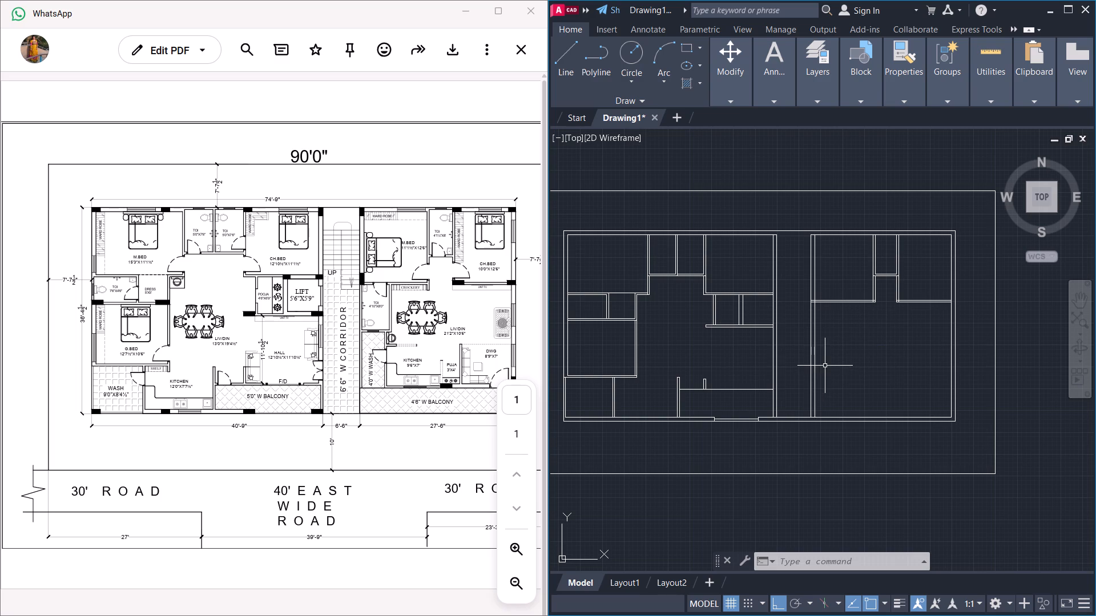
key(o)
key(Return)
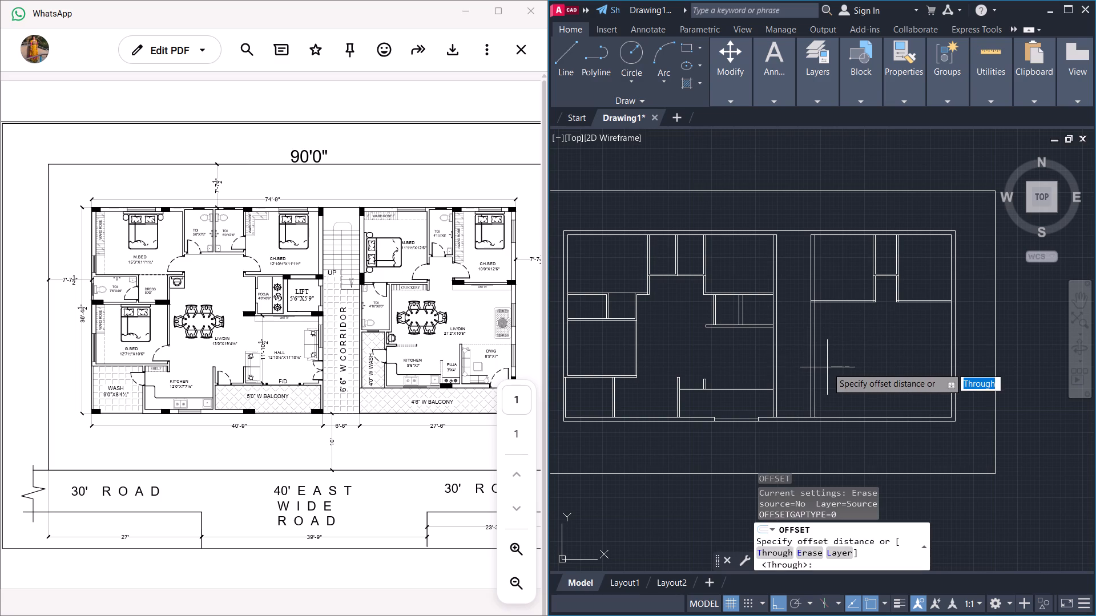
text(4')
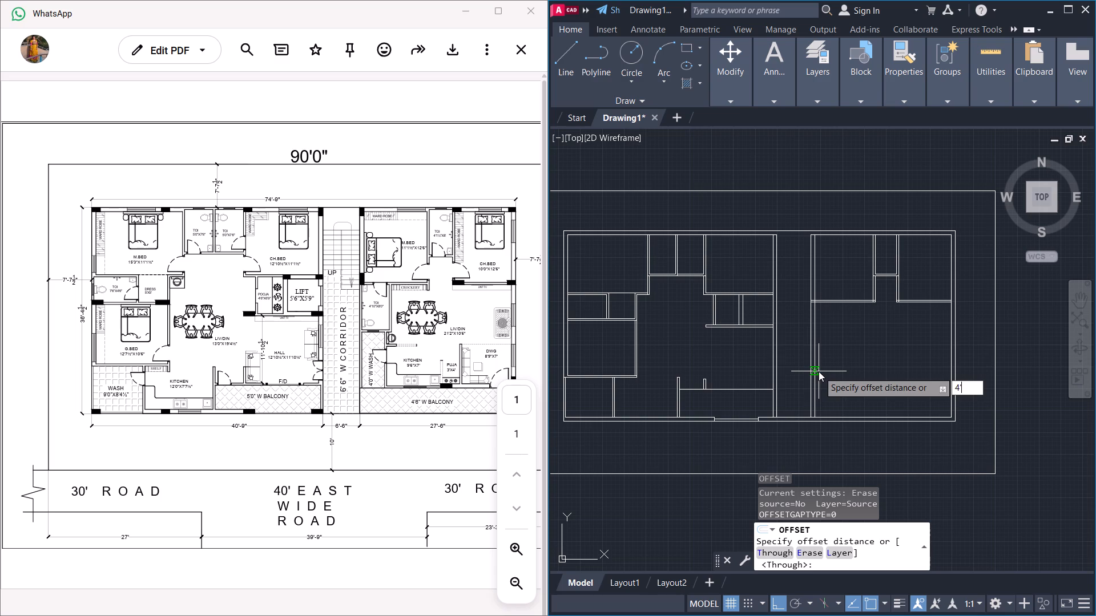
text(10")
key(Return)
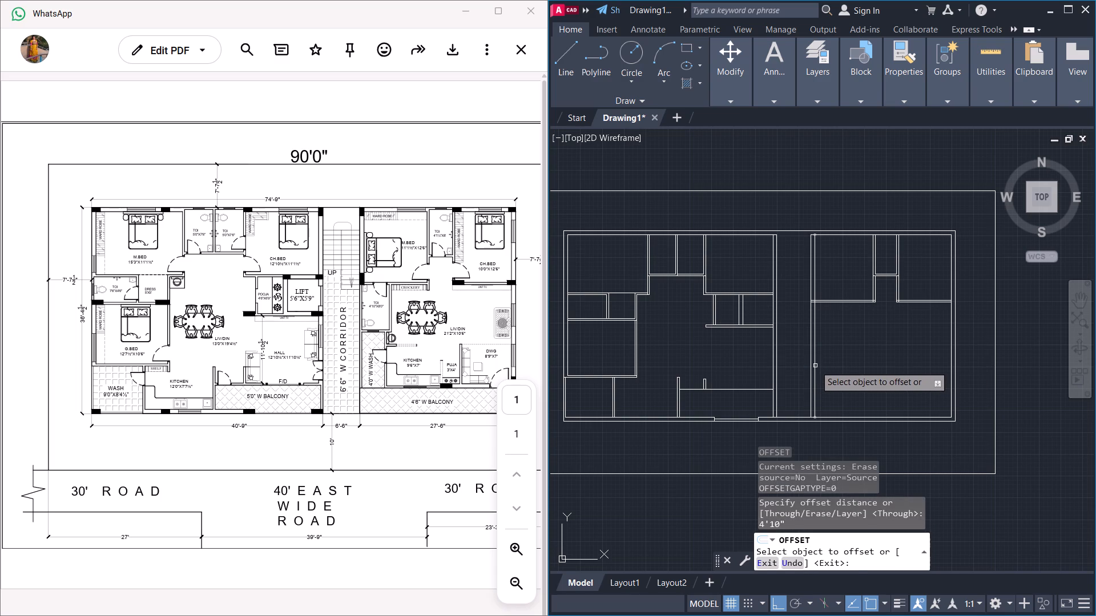
click(815, 366)
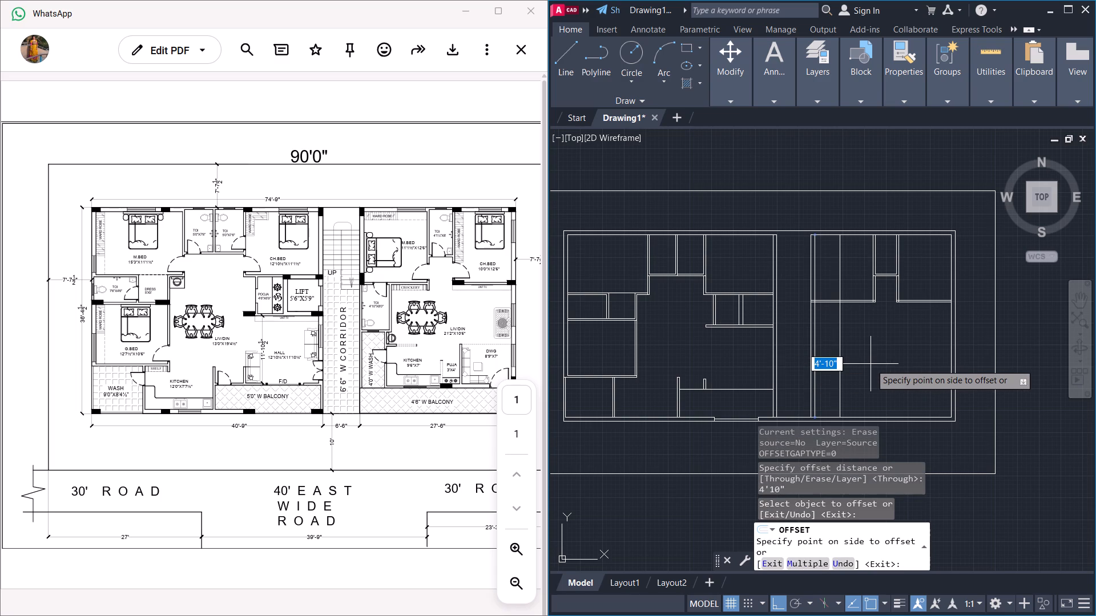
click(871, 364)
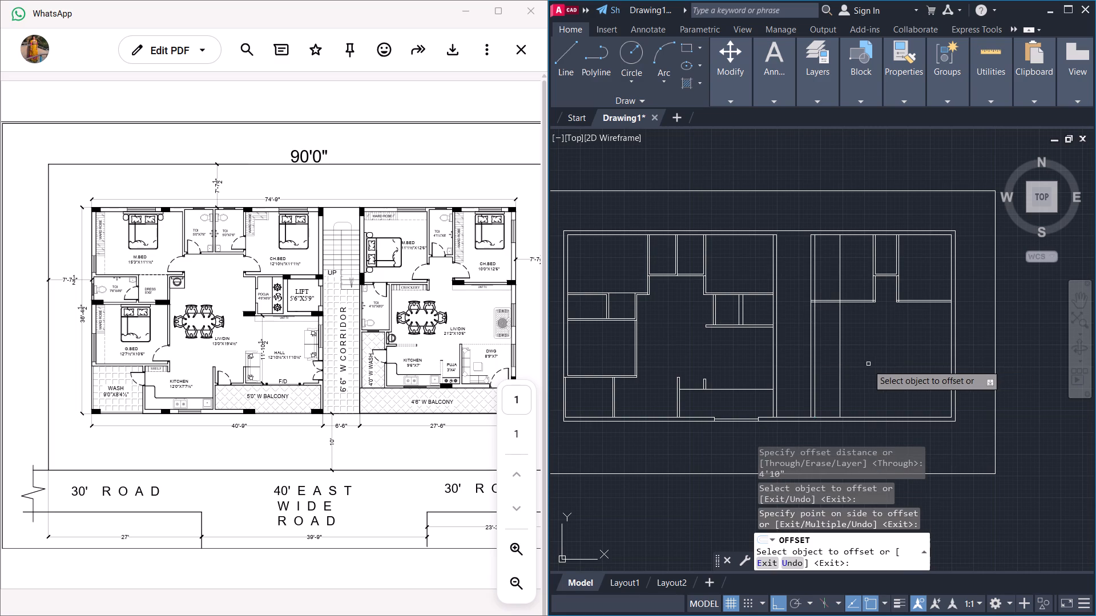
click(840, 379)
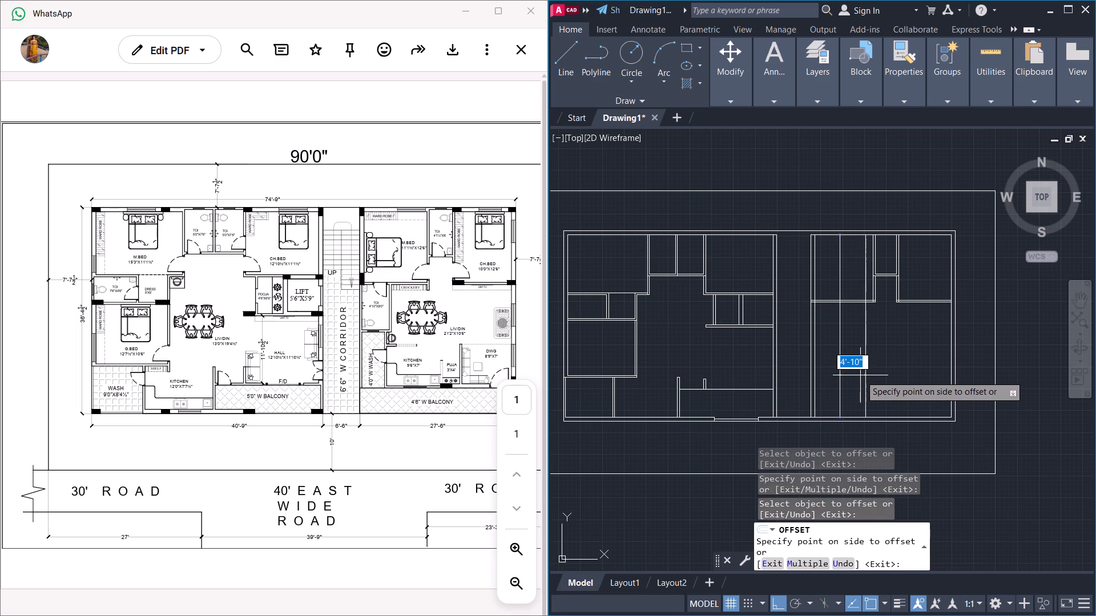
text(4.5)
key(shift+quotedbl)
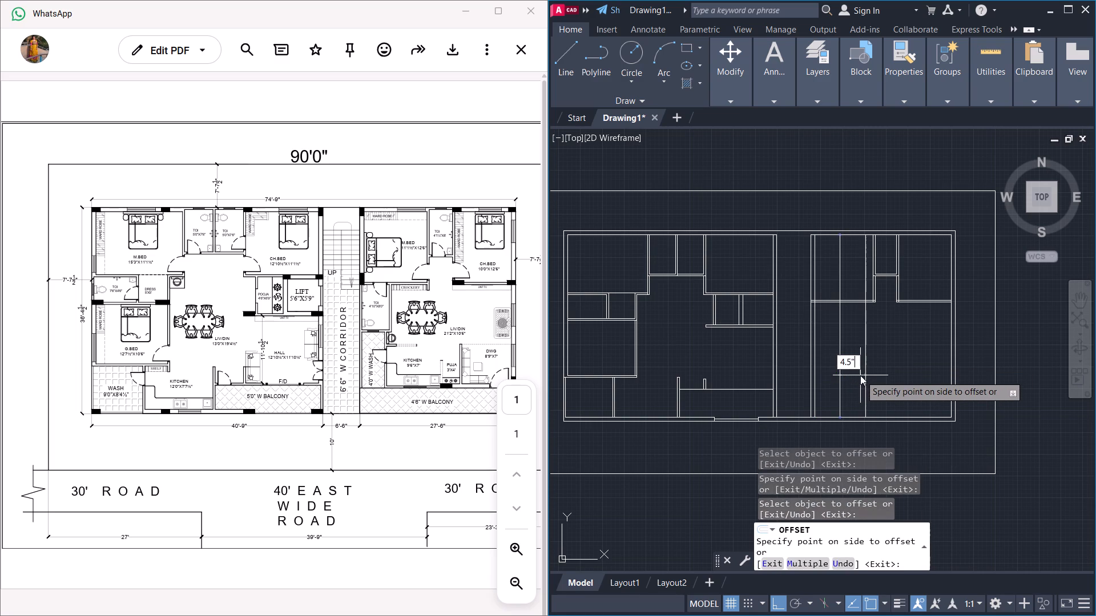
key(Return)
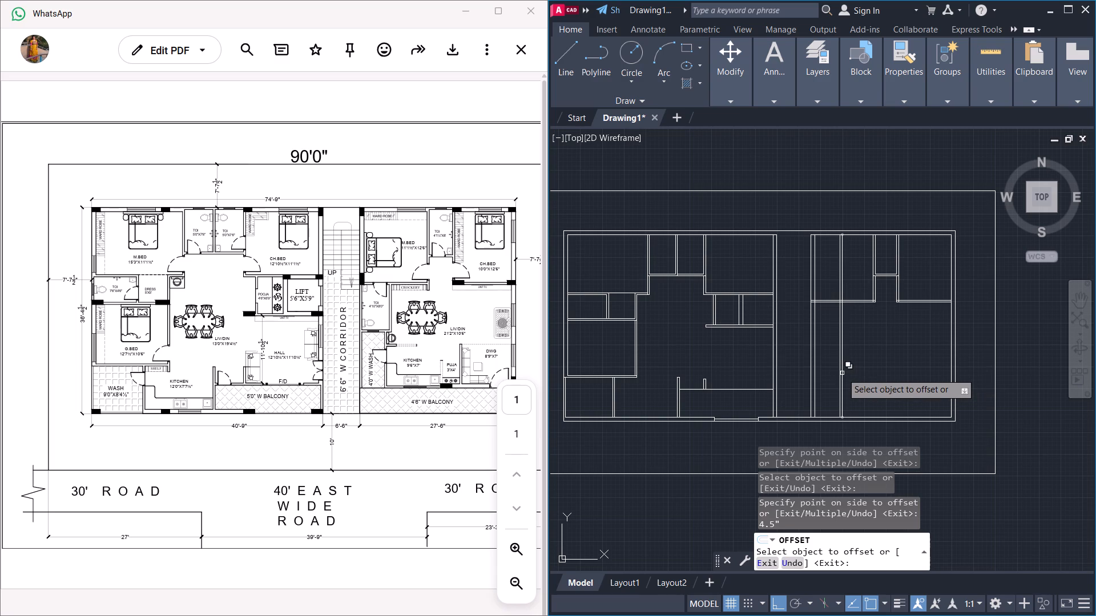
key(Escape)
key(Escape)
key(Escape)
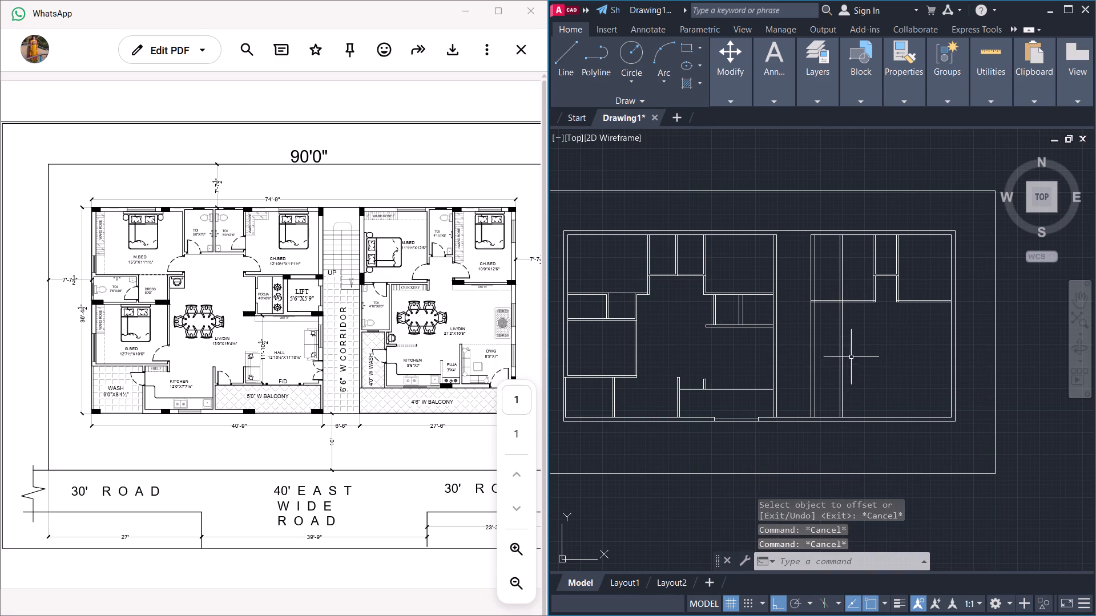
Trim both lines of the new vertical partition above the horizontal bedroom partition.
text(tr)
key(Return)
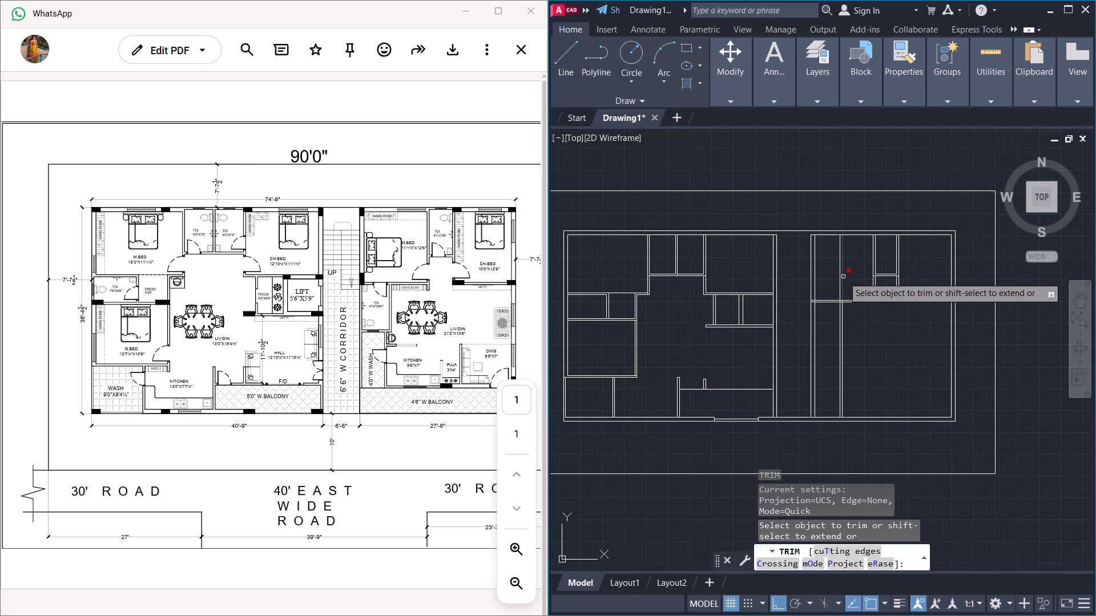
drag(843, 277, 831, 278)
drag(831, 277, 848, 272)
key(Escape)
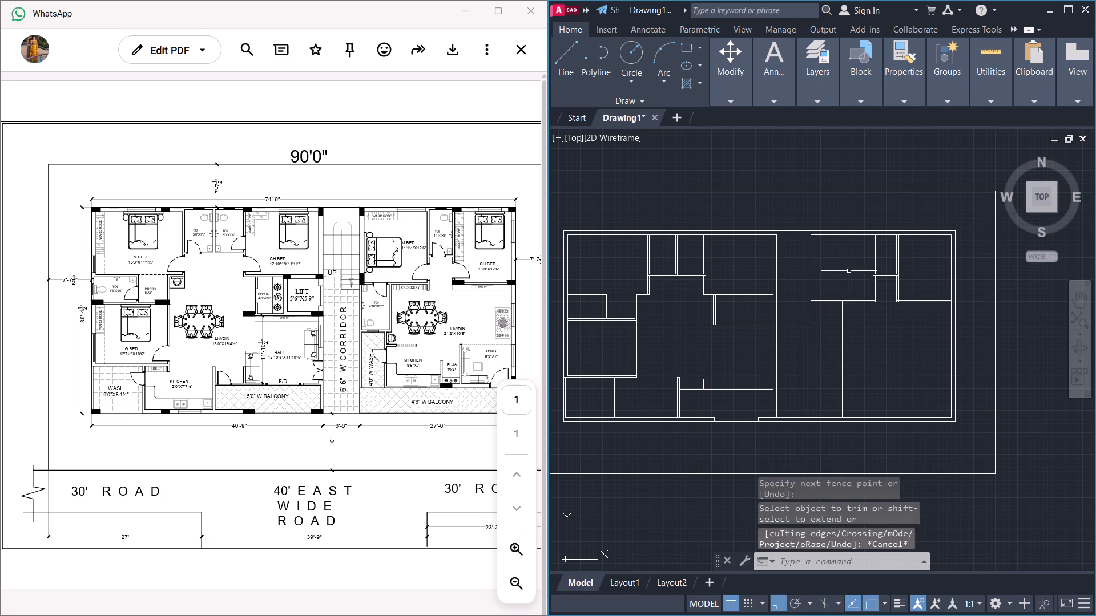
key(Escape)
key(Escape)
Start an offset for another wall line in the lower part of the east unit.
scroll(877, 349, up, 1)
middle_drag(872, 362, 868, 318)
key(Escape)
key(Escape)
key(o)
key(Return)
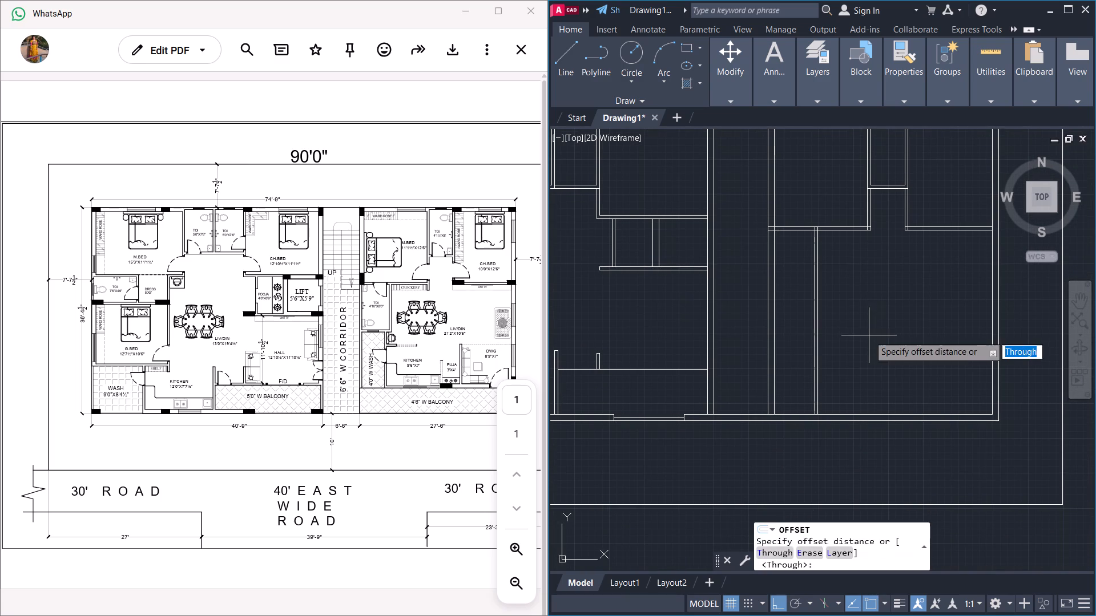
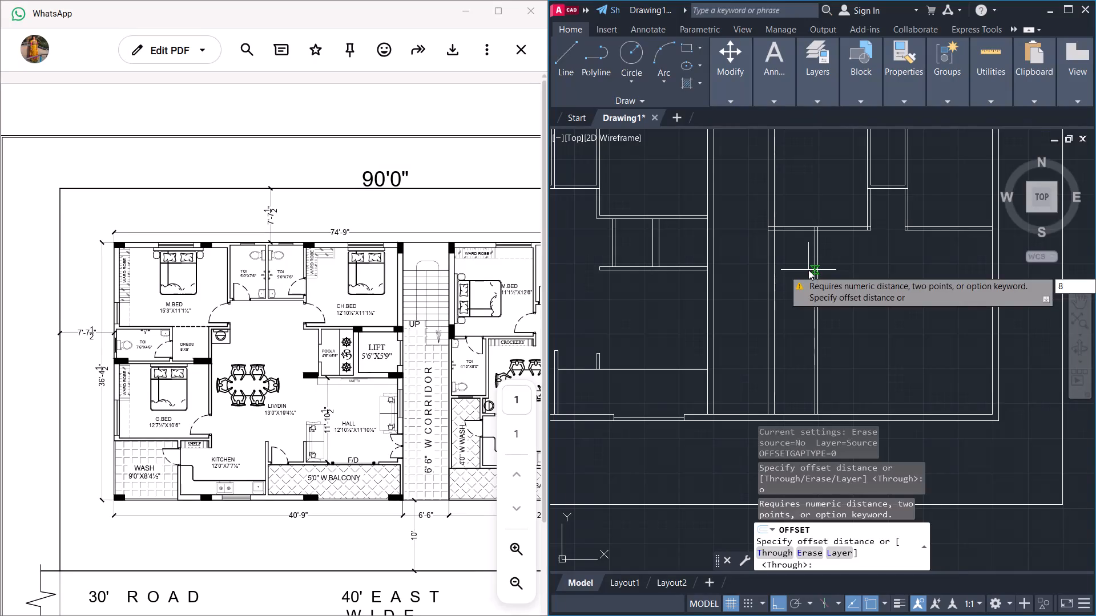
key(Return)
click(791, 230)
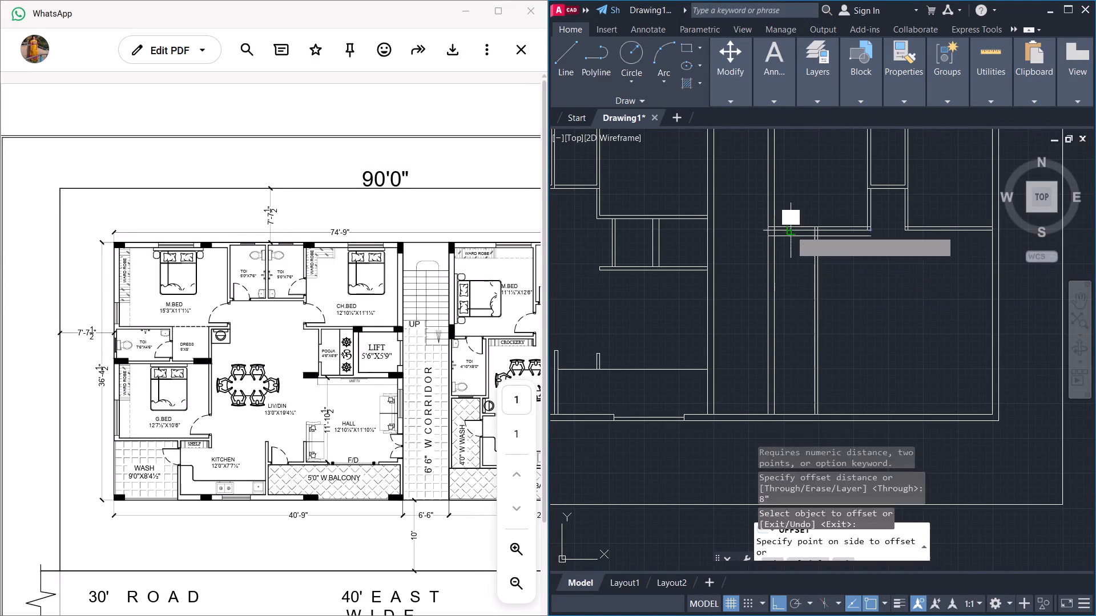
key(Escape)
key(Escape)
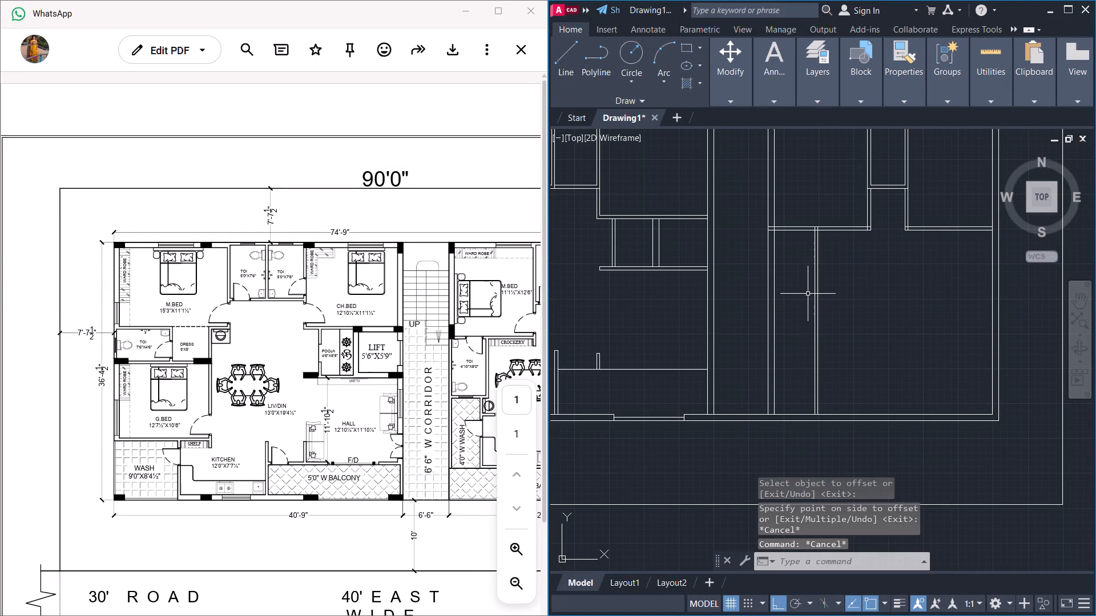
Offset the horizontal bedroom partition's lower line 8' down in the east unit, and offset that line 4.5" down to form a partition.
key(o)
key(Return)
key(8)
key(apostrophe)
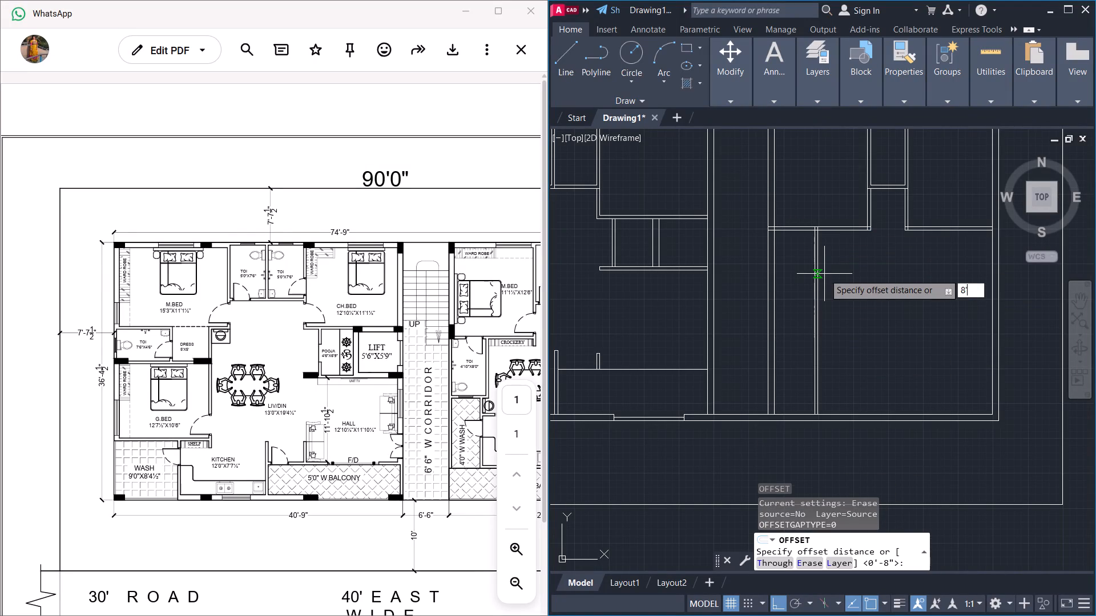
key(Return)
click(793, 230)
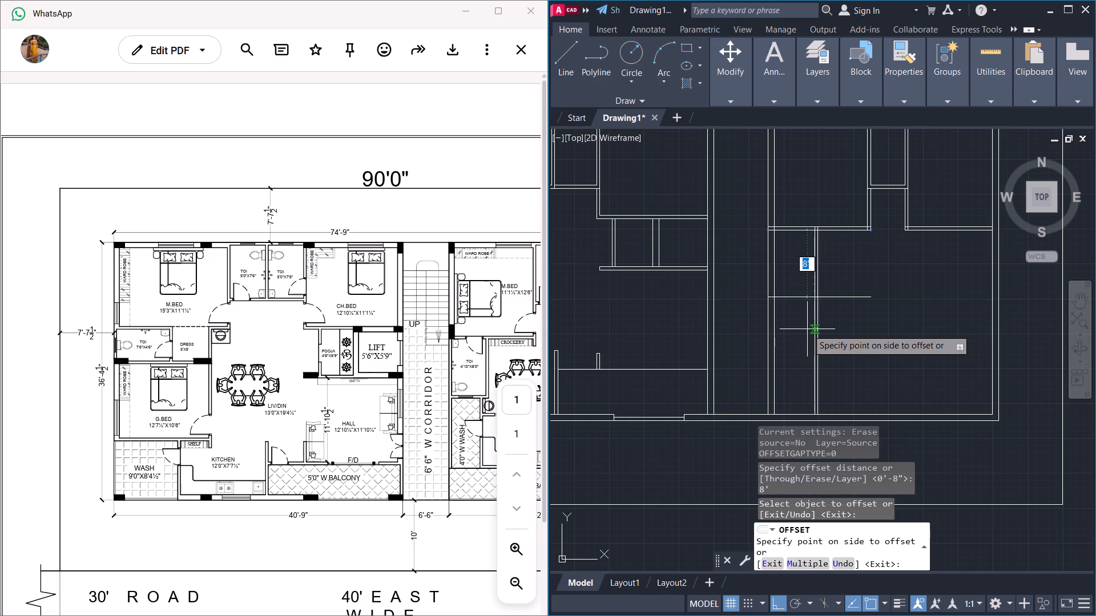
click(807, 329)
click(795, 297)
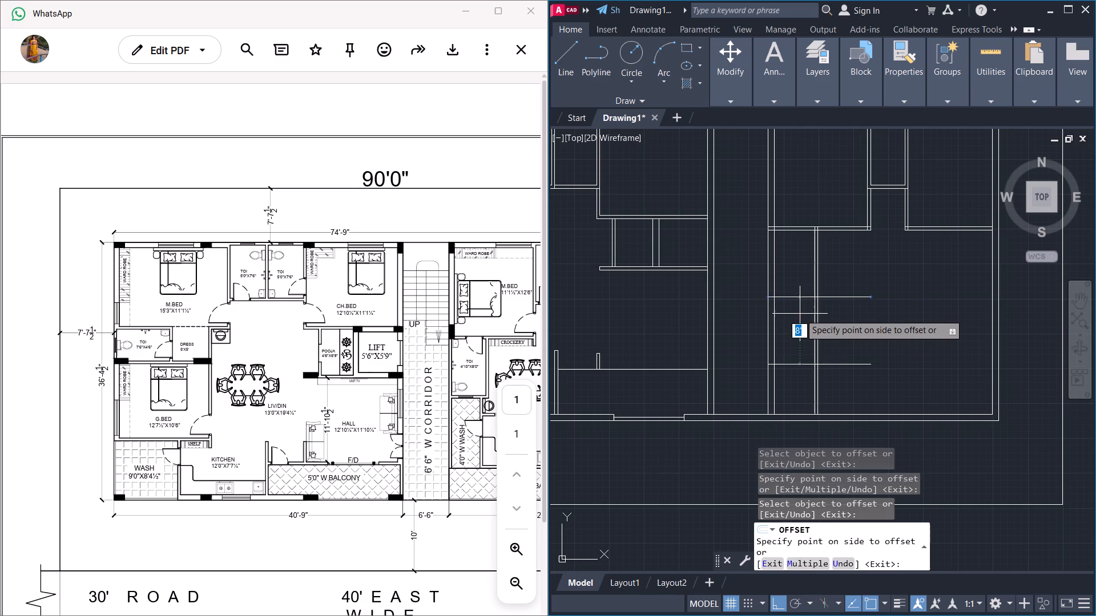
text(4.5")
key(Return)
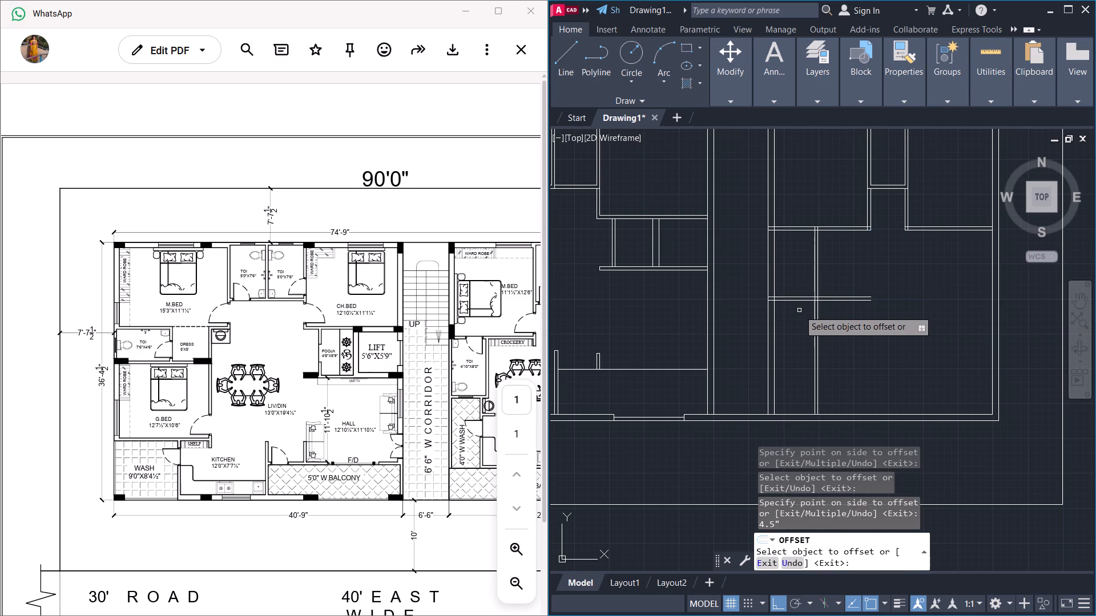
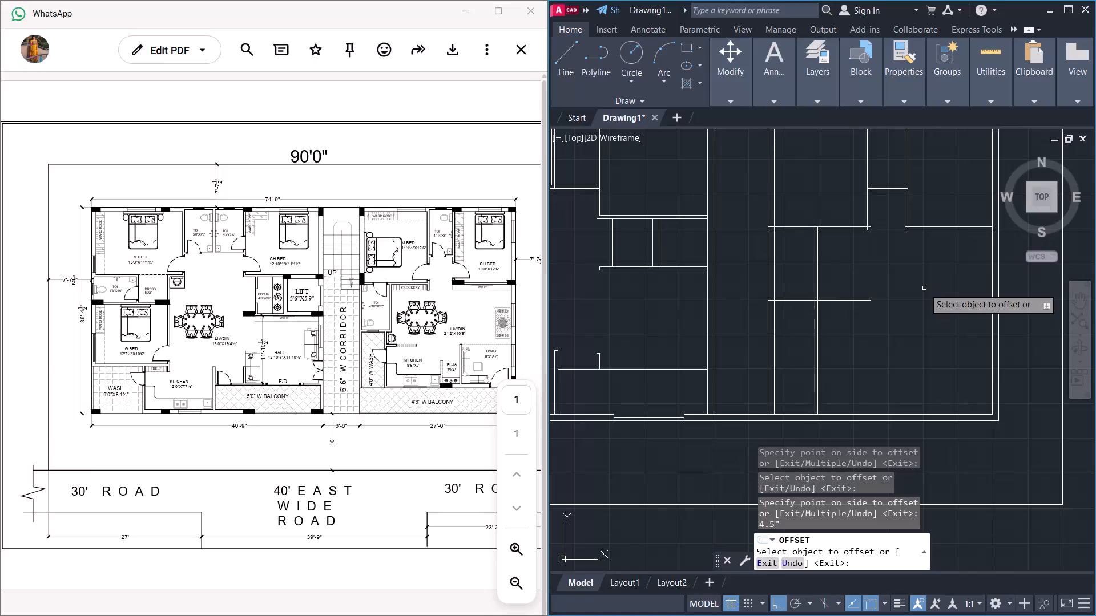
Offset the east wall's inner line 8'9" west in the east unit, and offset that line 4.5" west to form a partition.
click(993, 366)
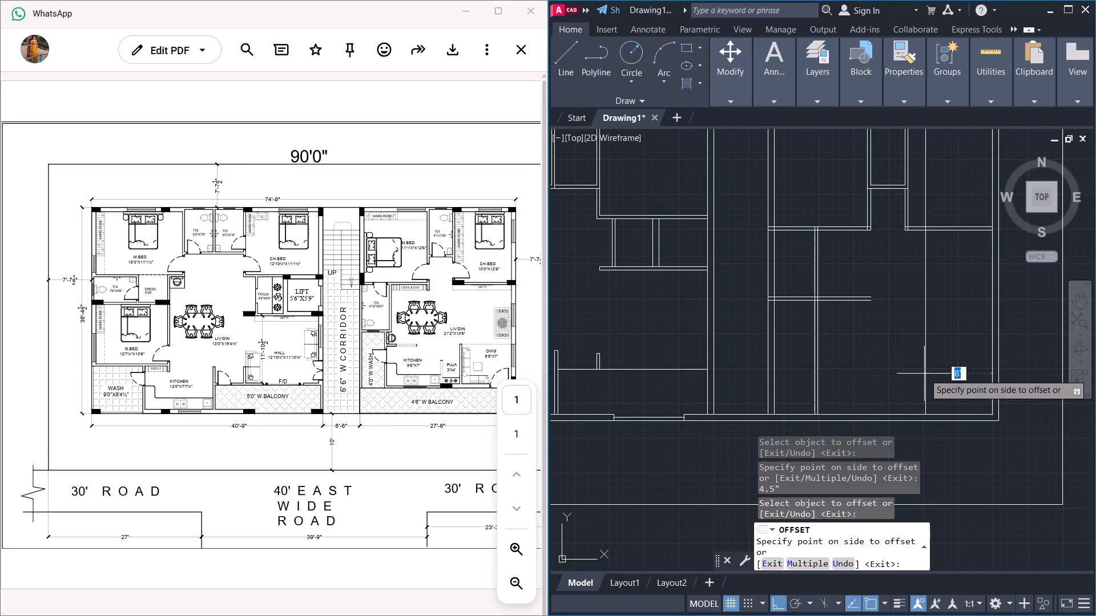
text(8'9")
key(Return)
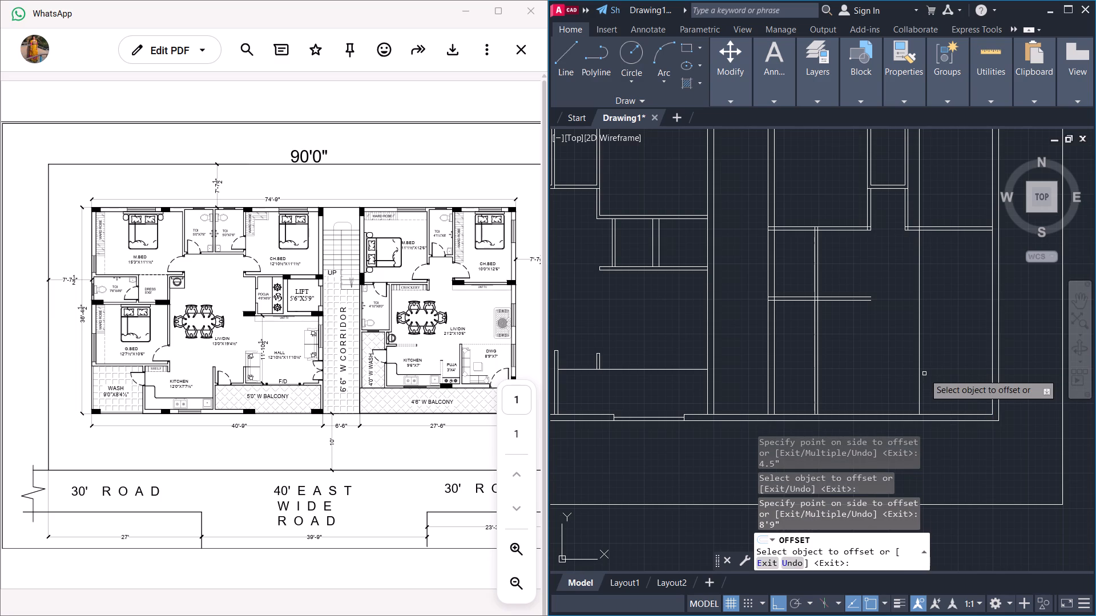
click(918, 378)
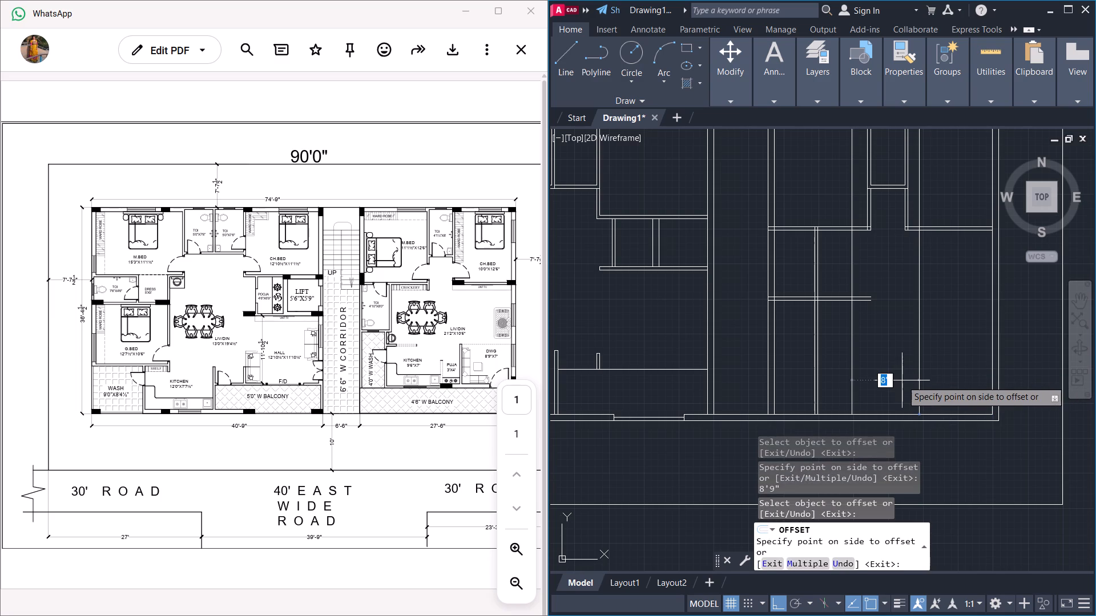
text(4.5")
key(Return)
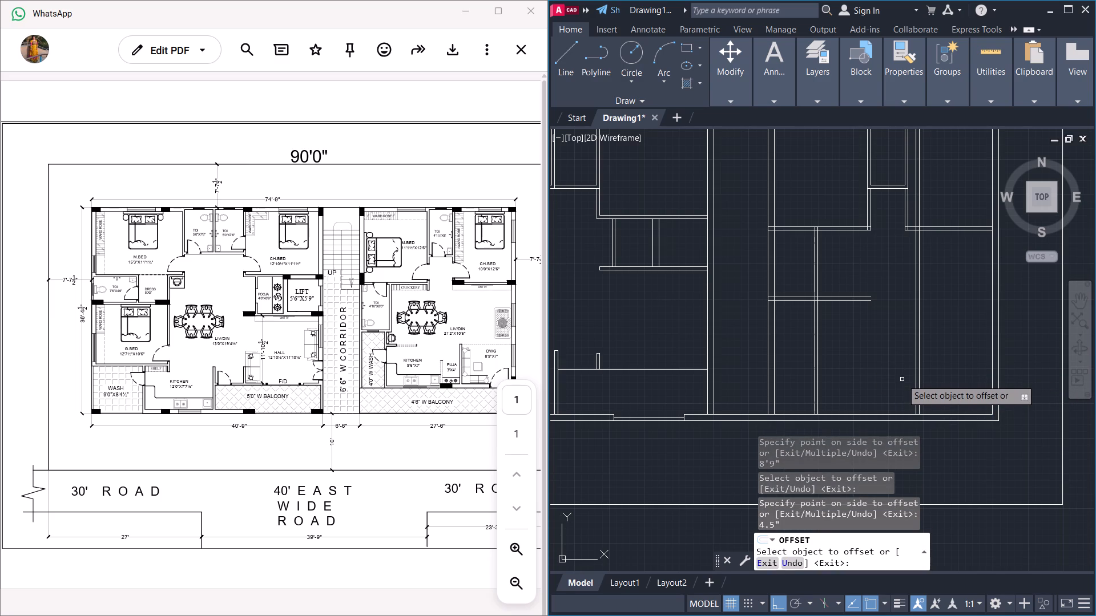
Offset the new partition's west line 3' west, and offset that line 4.5" west to form the pooja's second partition.
click(916, 373)
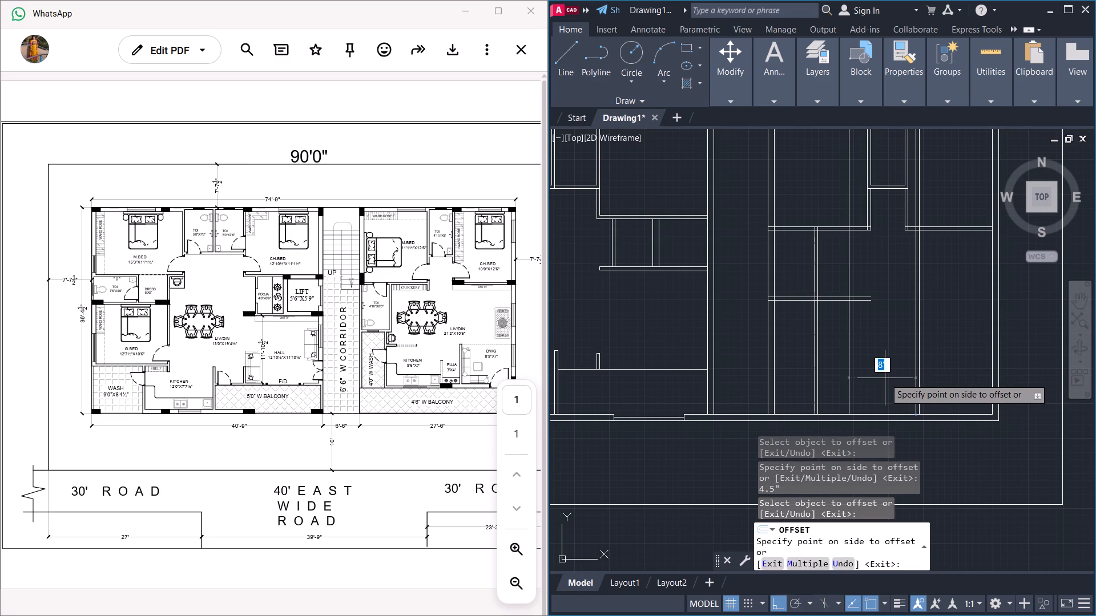
text(3')
key(Return)
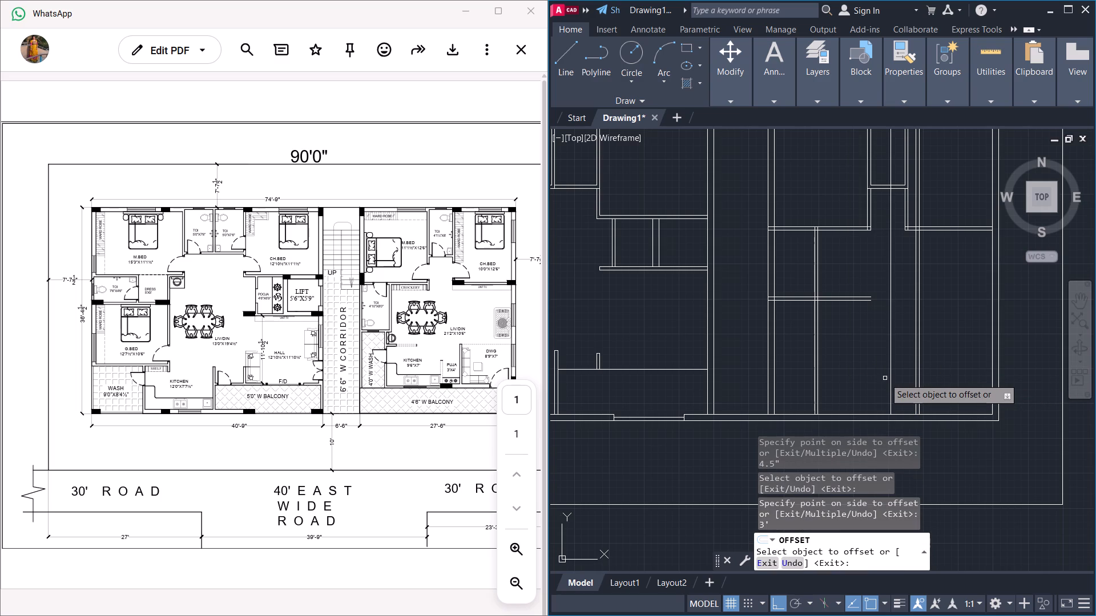
click(890, 376)
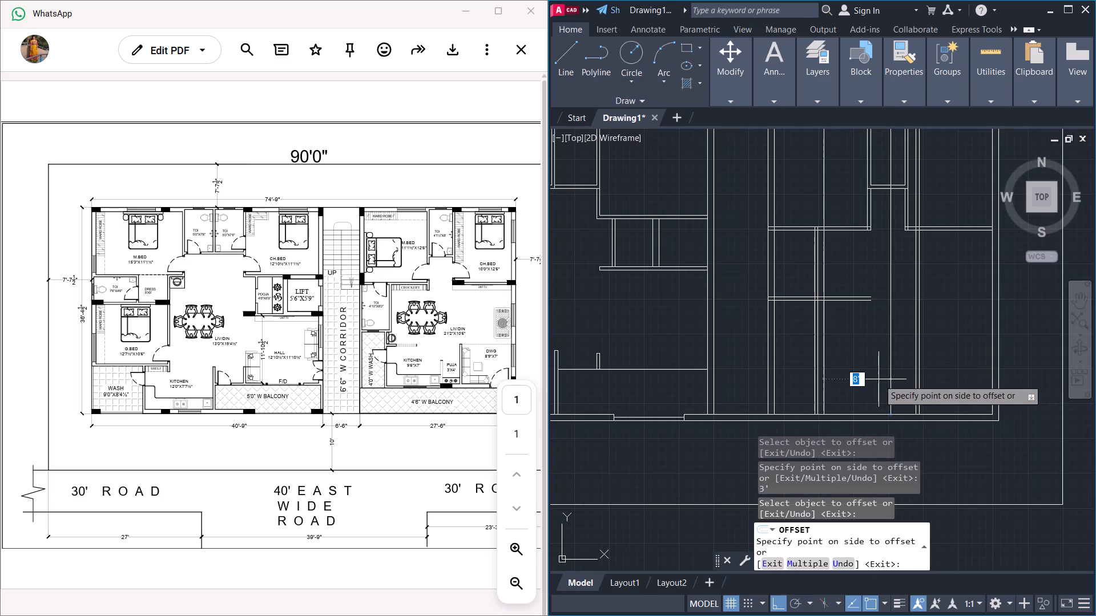
text(4.5")
key(Return)
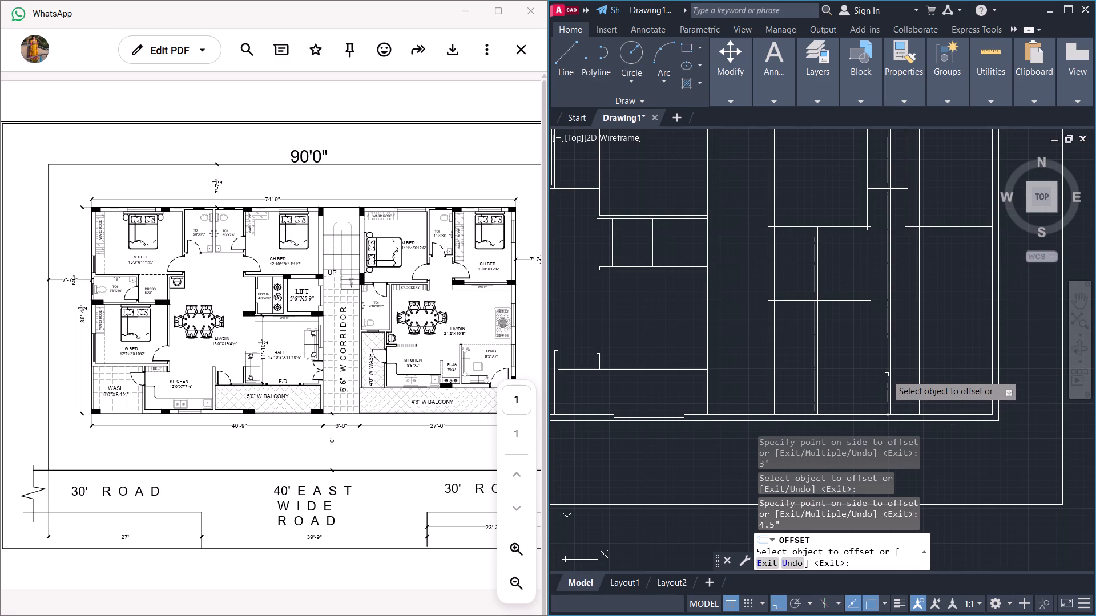
Offset the west line of the pooja's west partition 9'6" west to mark the boundary between kitchen and wash.
click(887, 375)
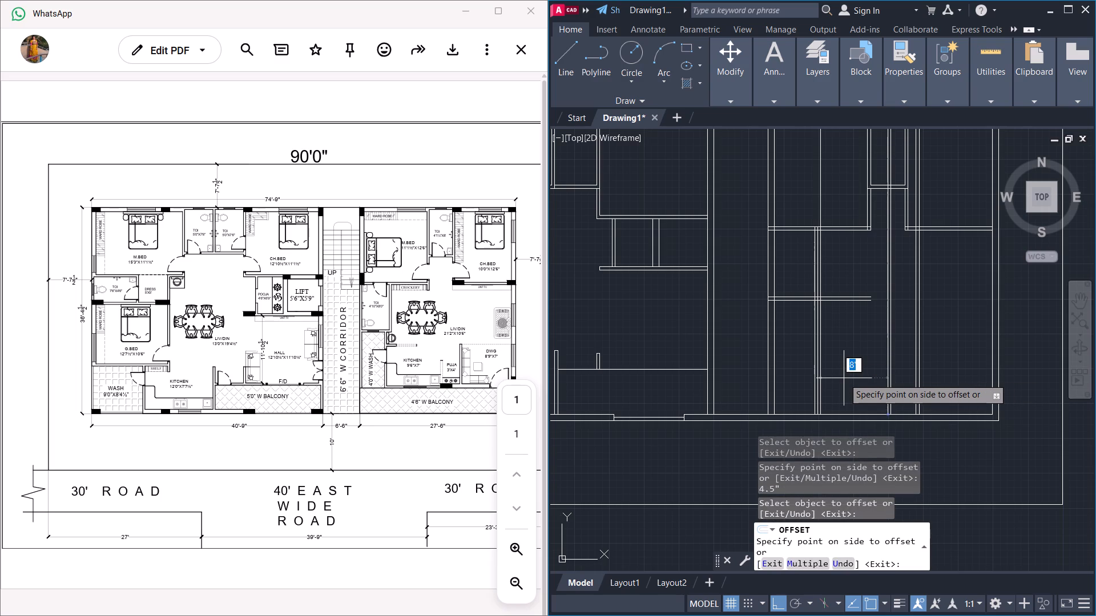
key(9)
text('6")
key(Return)
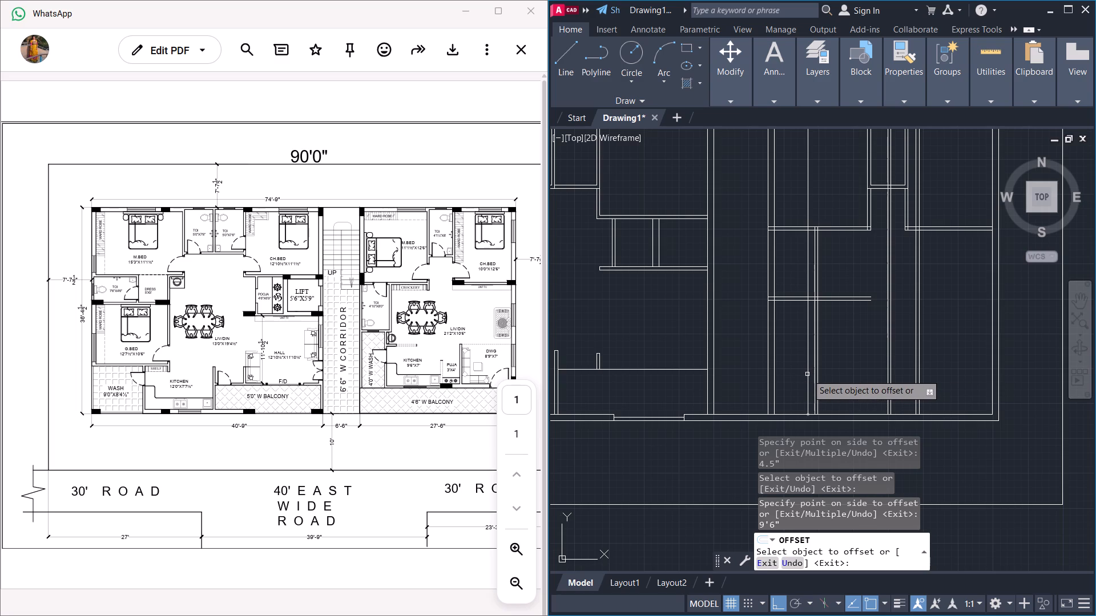
key(Escape)
key(Escape)
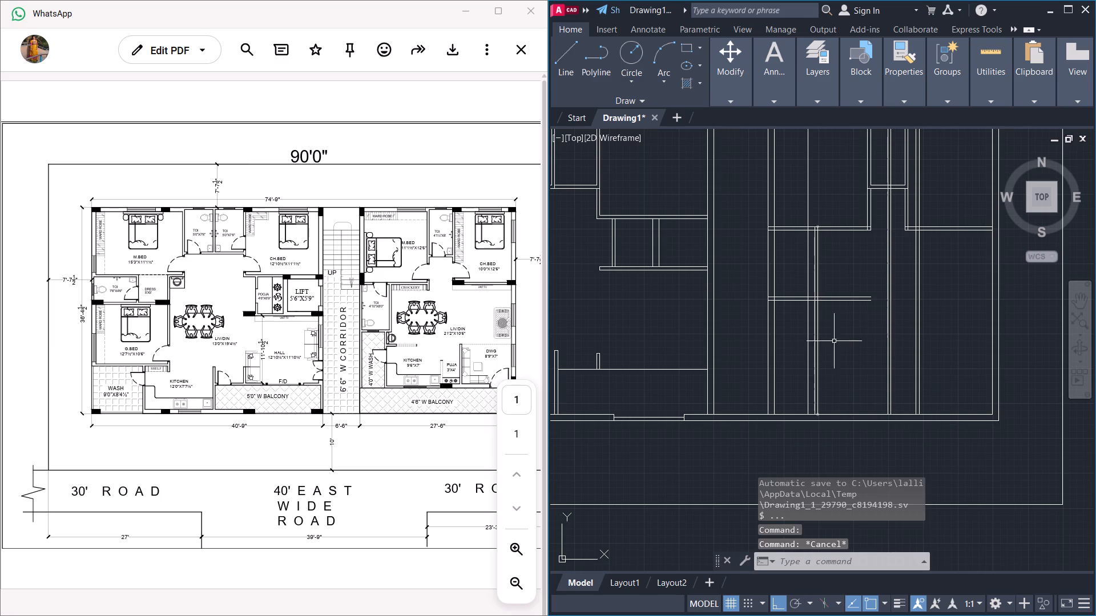
Trim the toilet's east partition lines below the toilet and the horizontal partition lines projecting east of it.
key(t)
key(r)
key(Return)
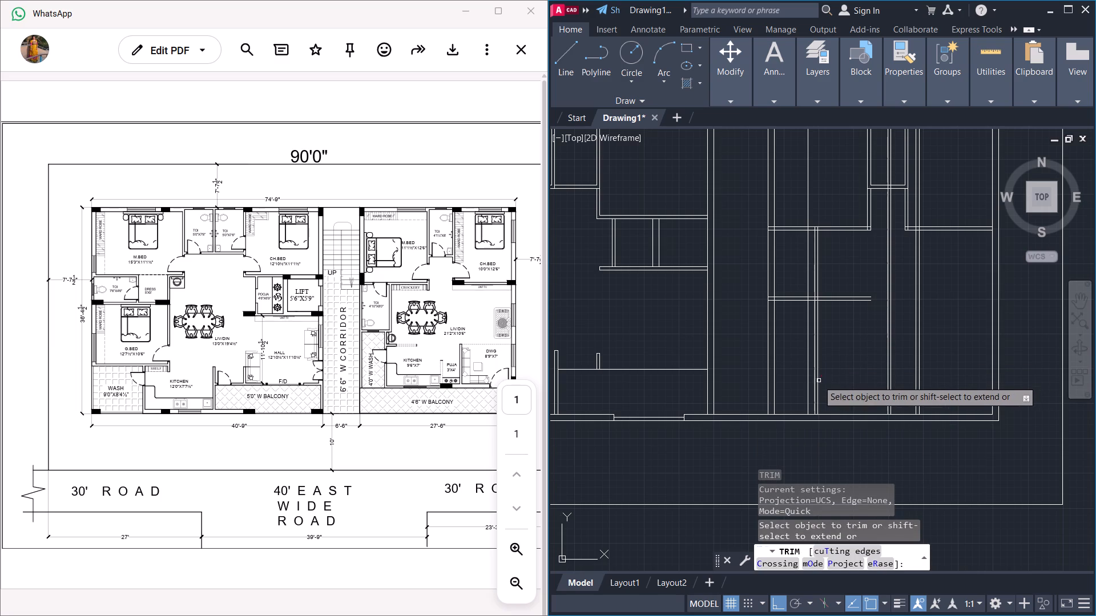
click(816, 381)
click(814, 383)
drag(815, 383, 820, 383)
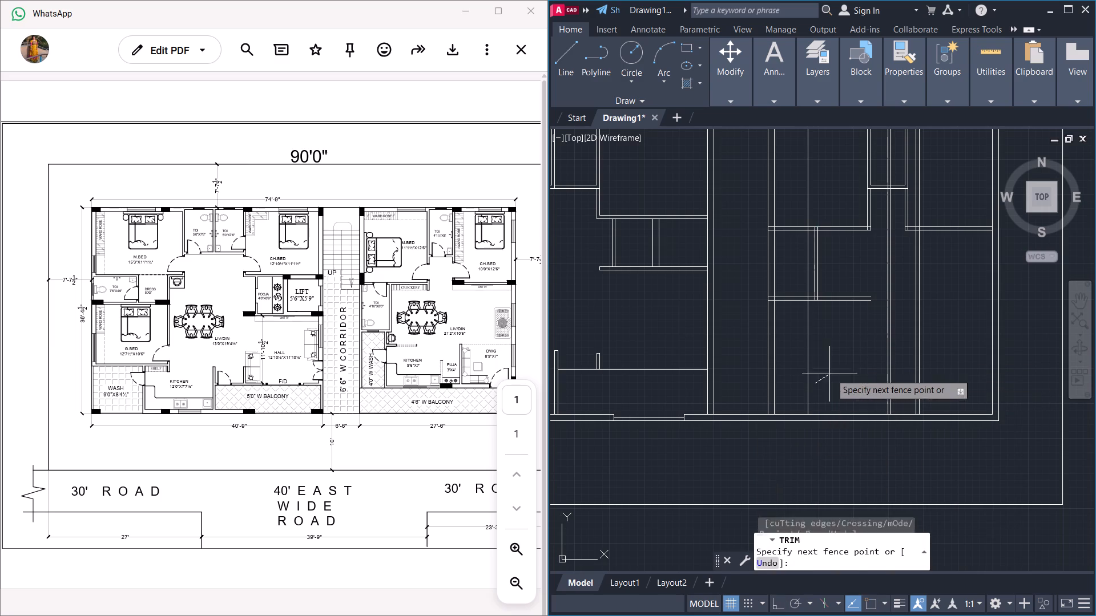
click(843, 279)
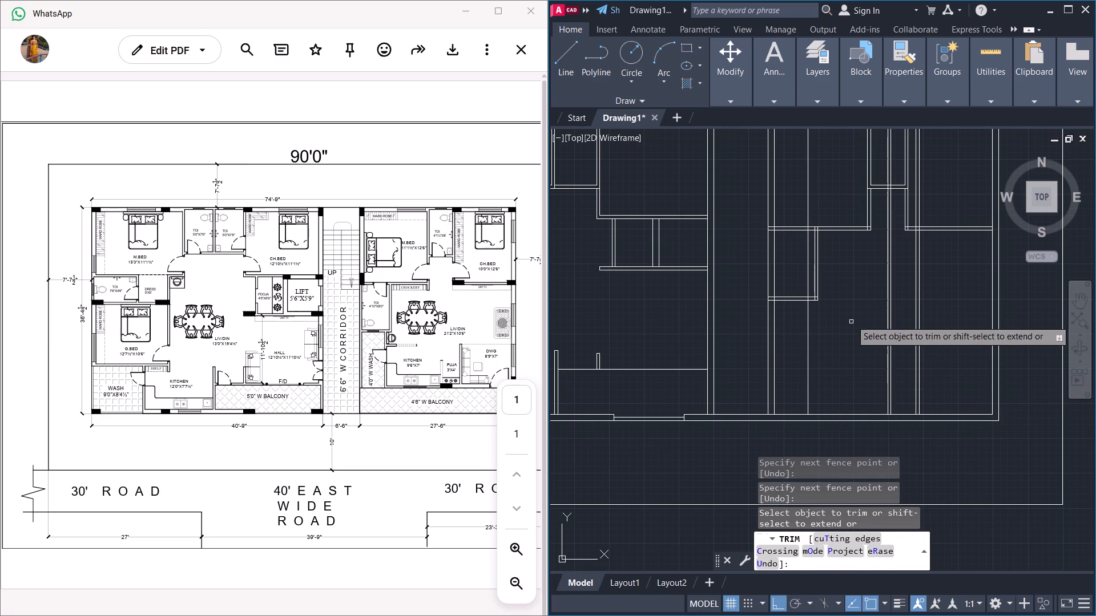
key(Escape)
key(Escape)
key(Escape)
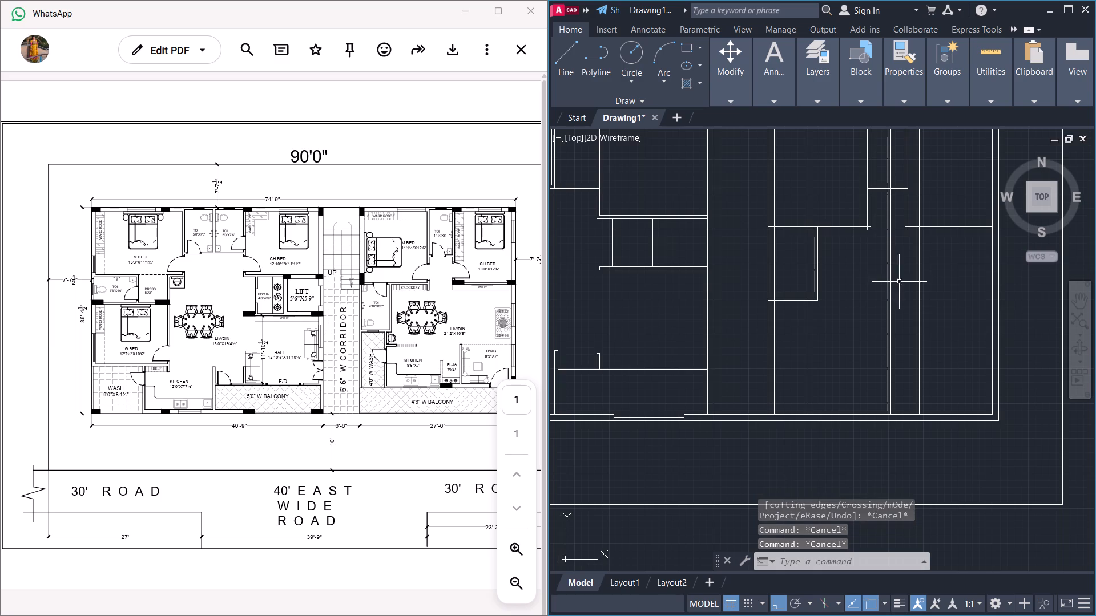
Offset the south wall's inner line up twice in the east unit, once by 7' and once by 4'.
middle_drag(958, 330, 917, 310)
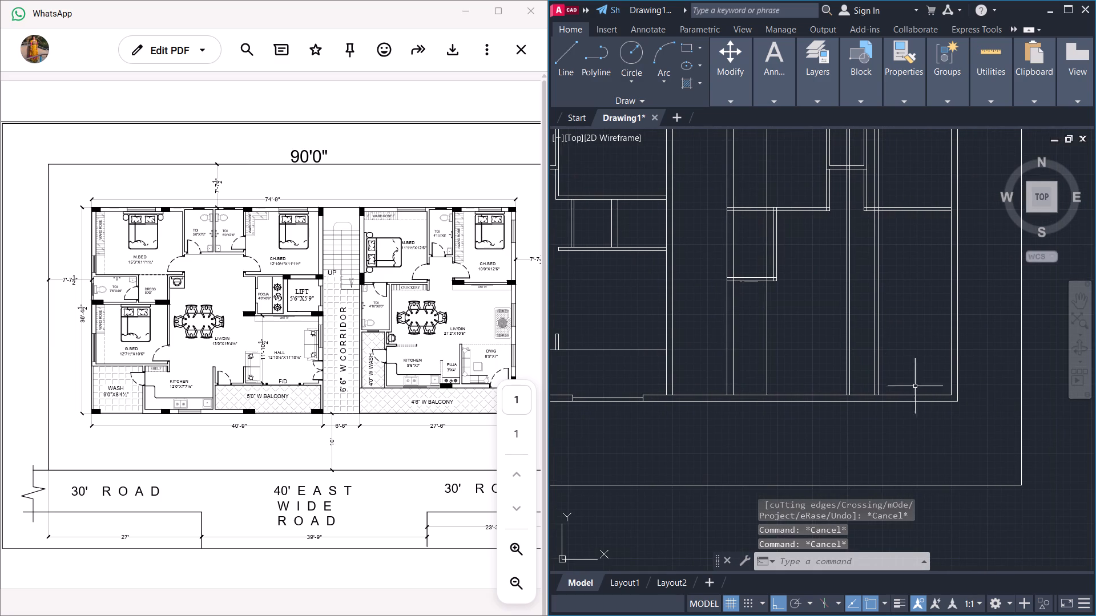
key(o)
key(Return)
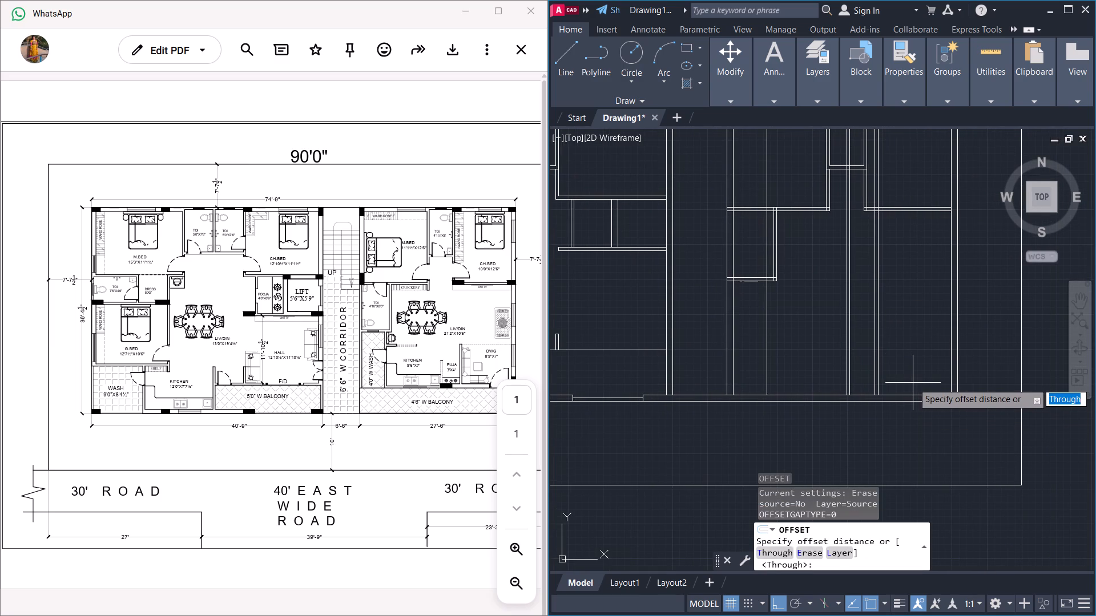
key(7)
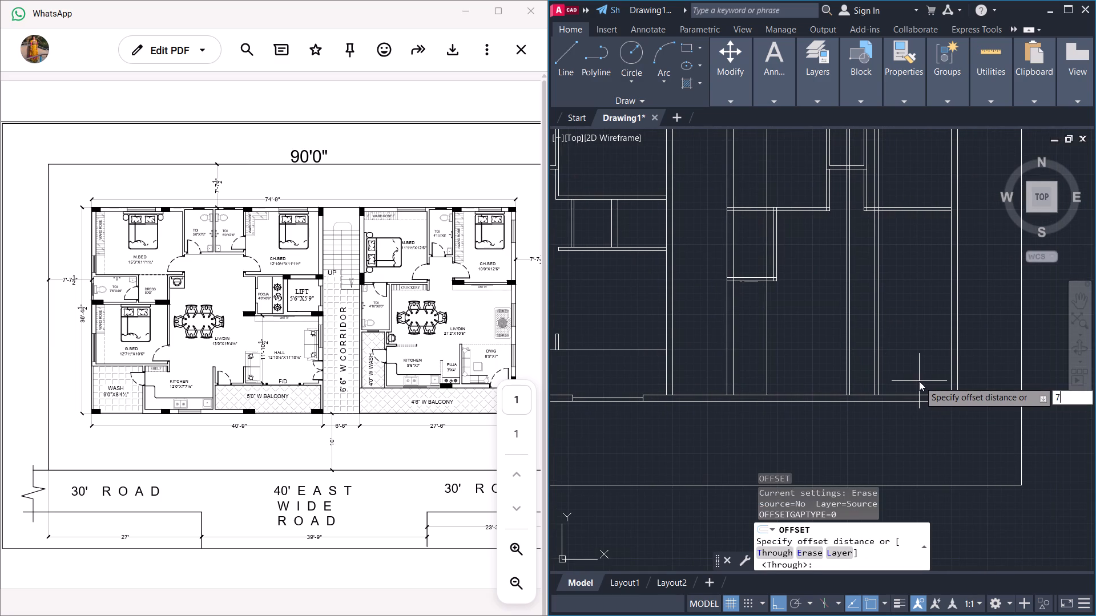
key(apostrophe)
key(Return)
click(906, 395)
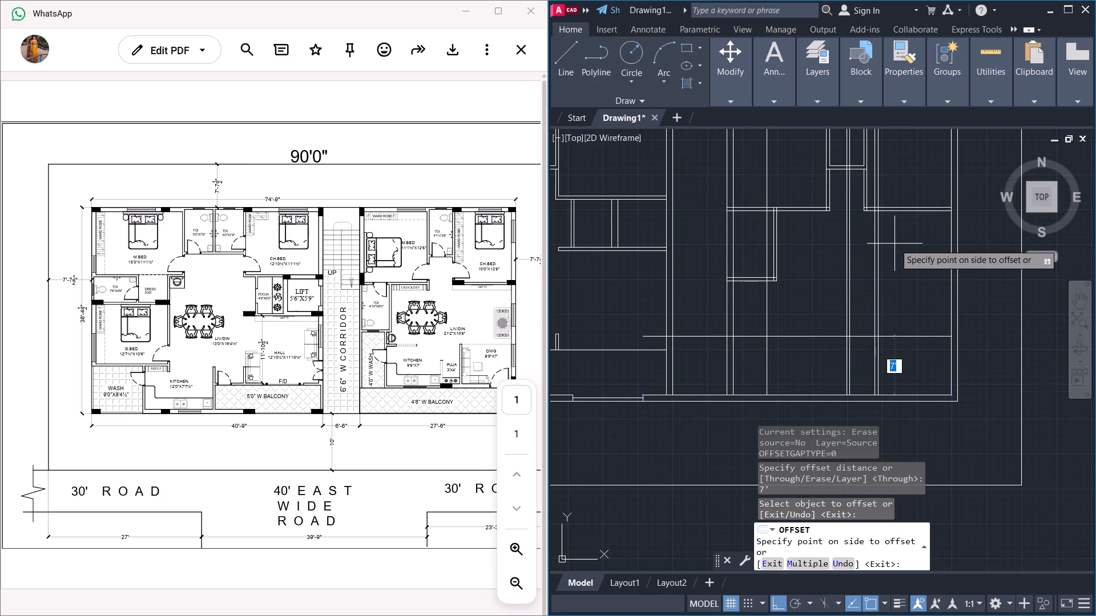
click(894, 244)
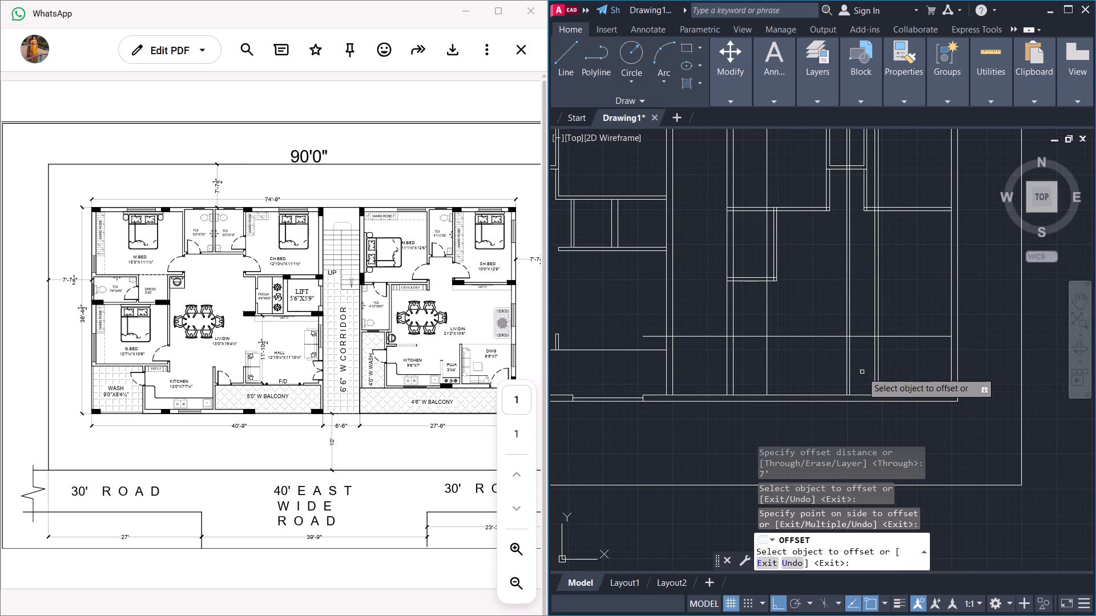
drag(863, 396, 863, 391)
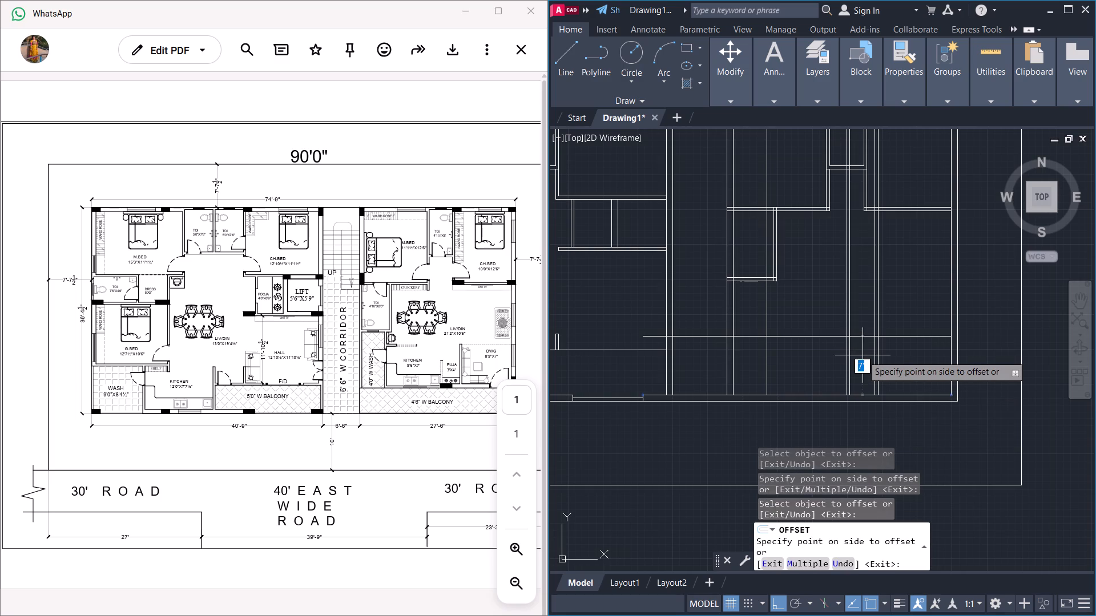
text(4')
key(Return)
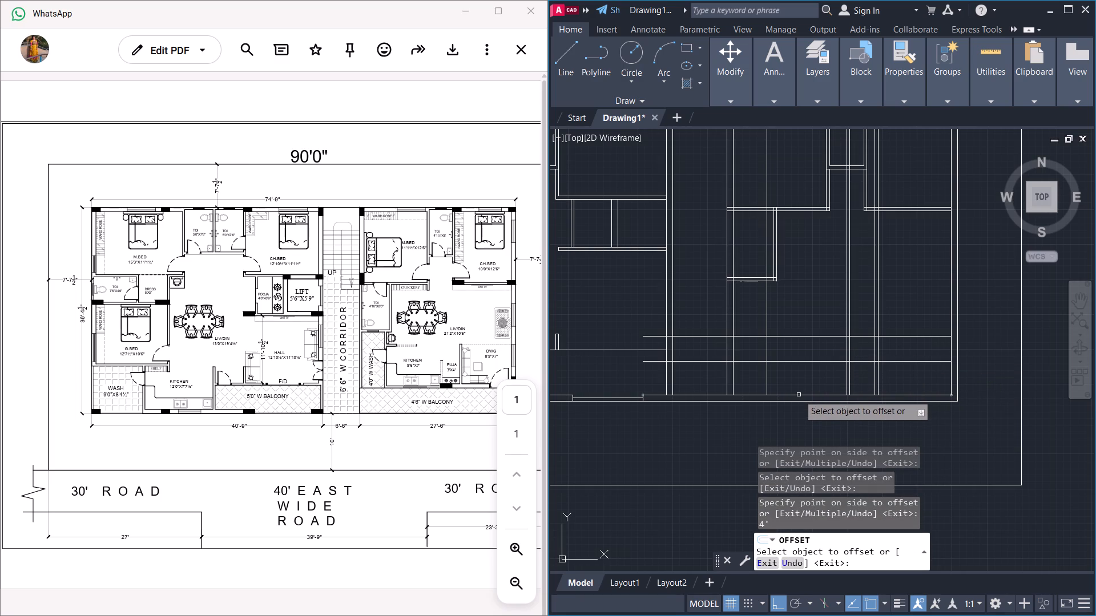
key(Escape)
key(Escape)
key(Escape)
Trim the 7' line inside the pooja, the 4' line across the kitchen and drawing room, and both lines within the corridor wall.
text(tr)
key(Return)
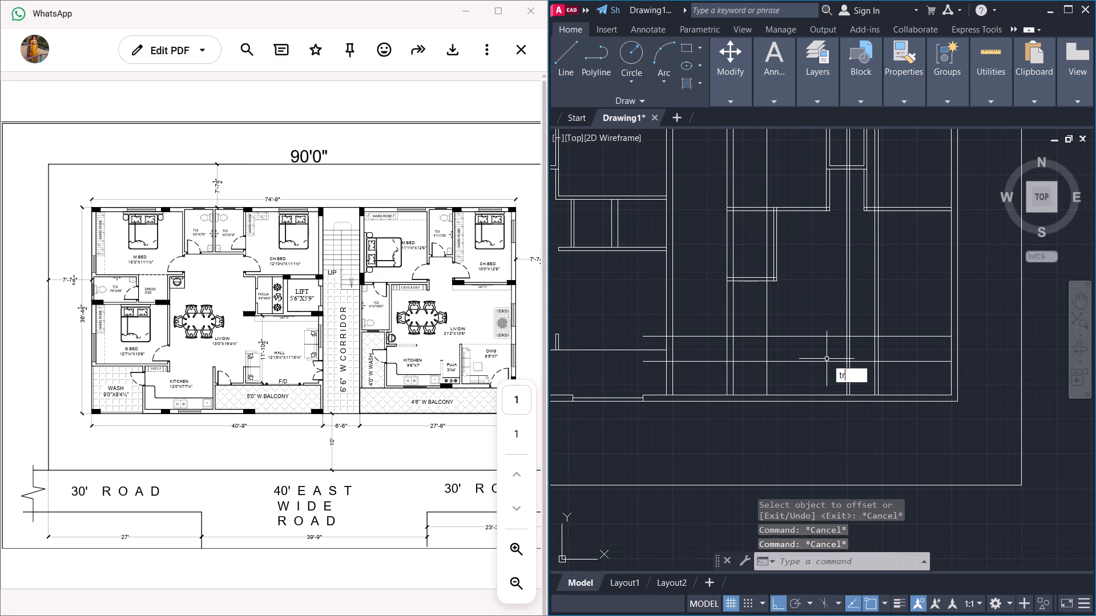
click(861, 335)
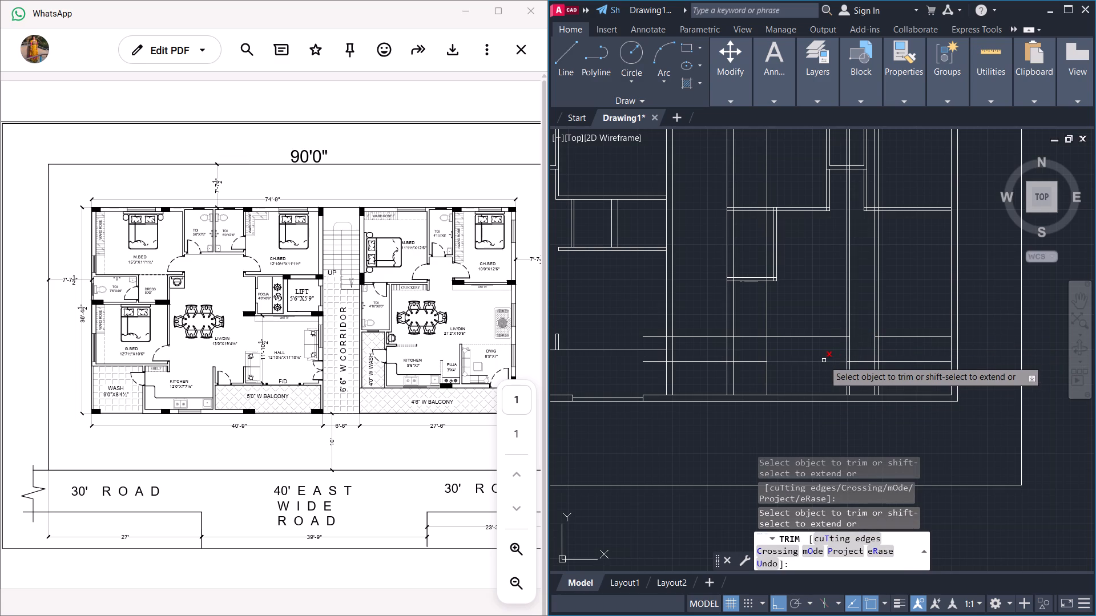
click(823, 361)
click(897, 361)
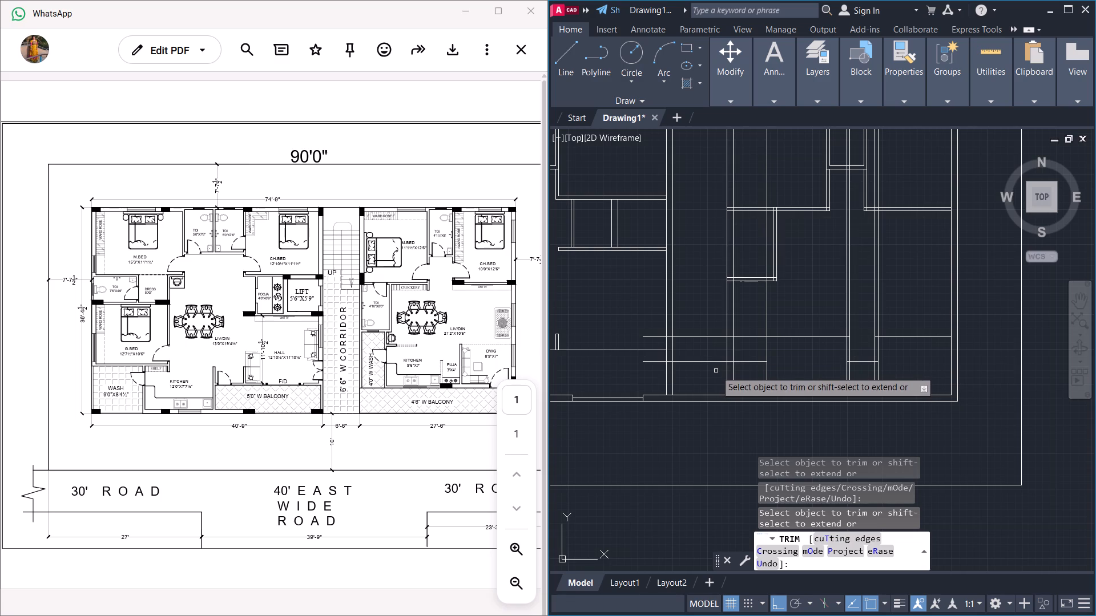
click(730, 362)
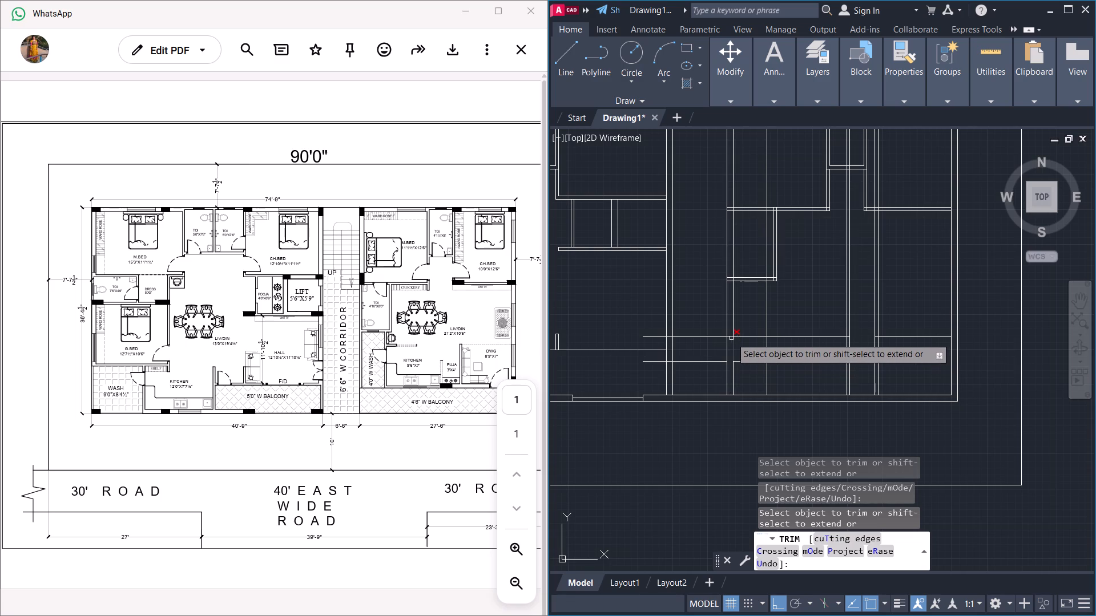
click(730, 336)
key(Escape)
Delete the leftover 7' and 4' line pieces crossing the corridor and the 4' line piece in the wash.
drag(712, 377, 712, 362)
click(698, 314)
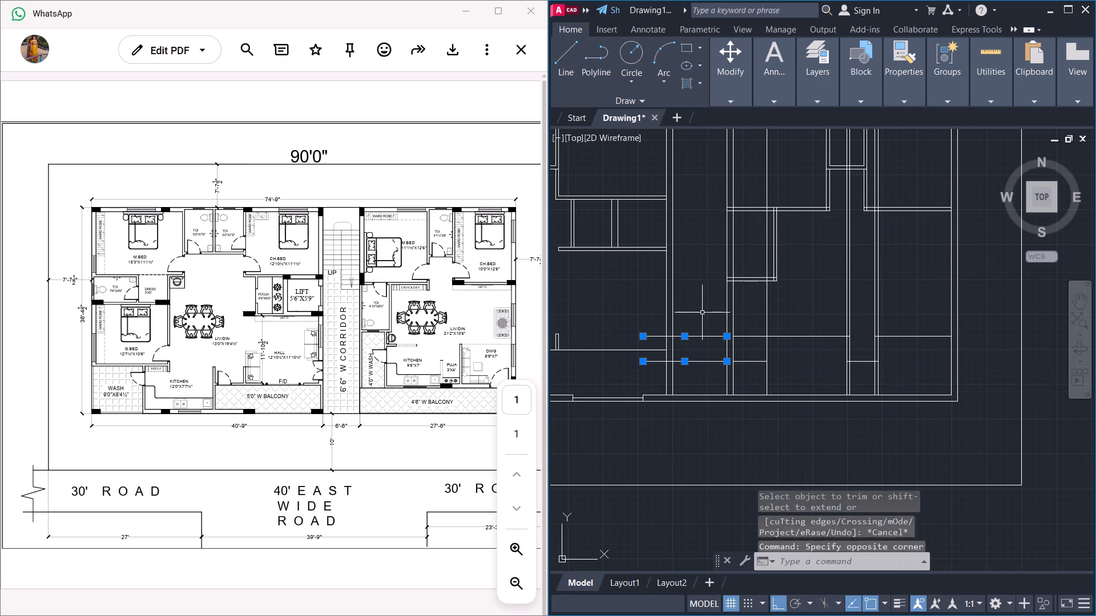
key(Delete)
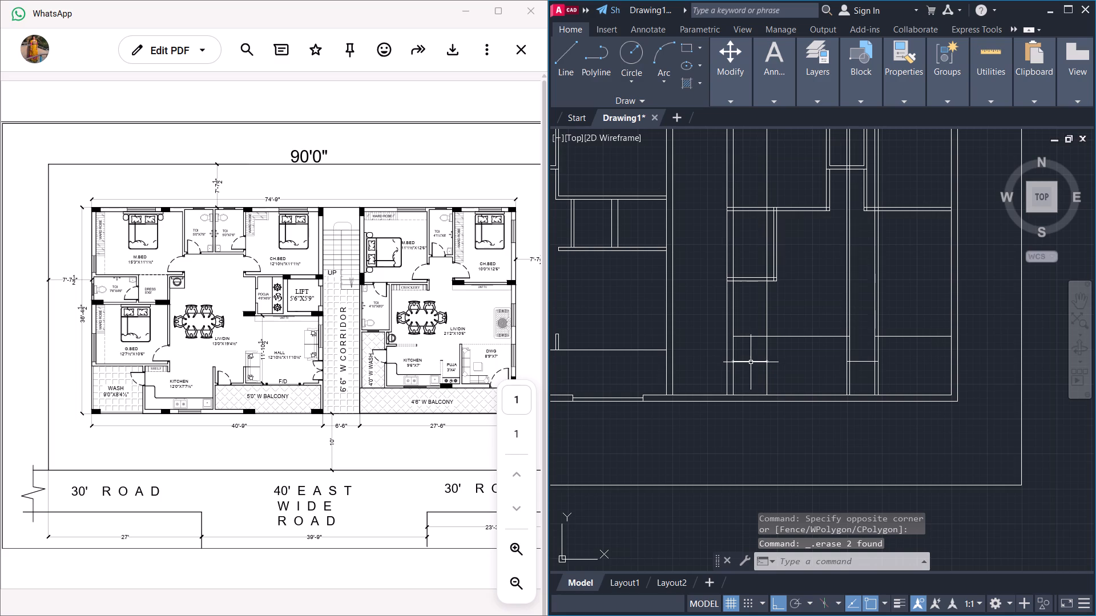
click(751, 362)
key(Delete)
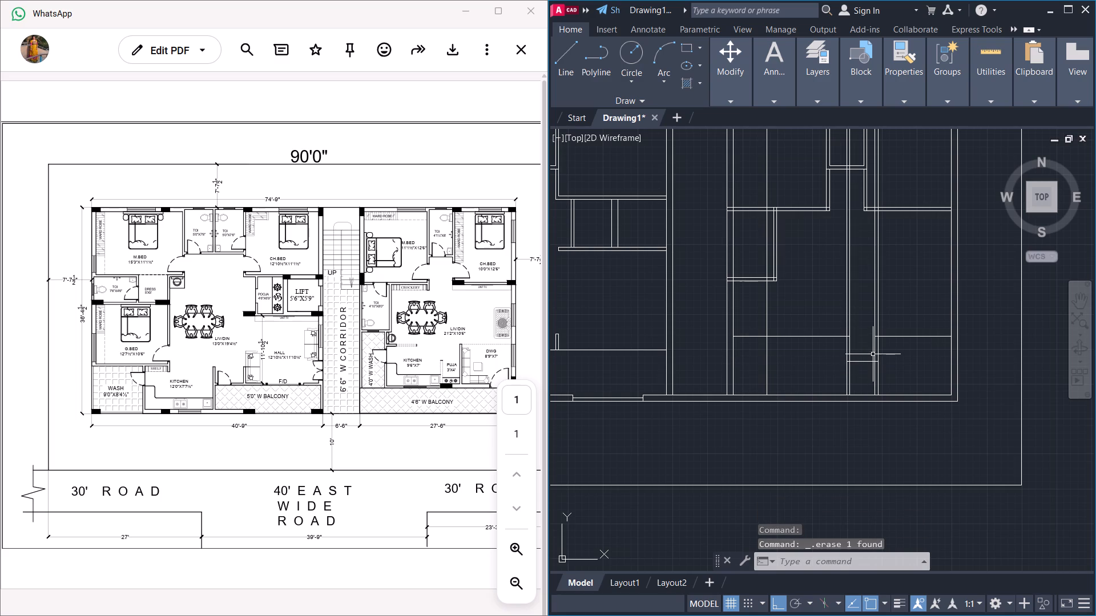
Trim the 7' line's segment across the wash, between the corridor wall and the kitchen boundary.
text(tr)
key(Return)
drag(751, 335, 757, 370)
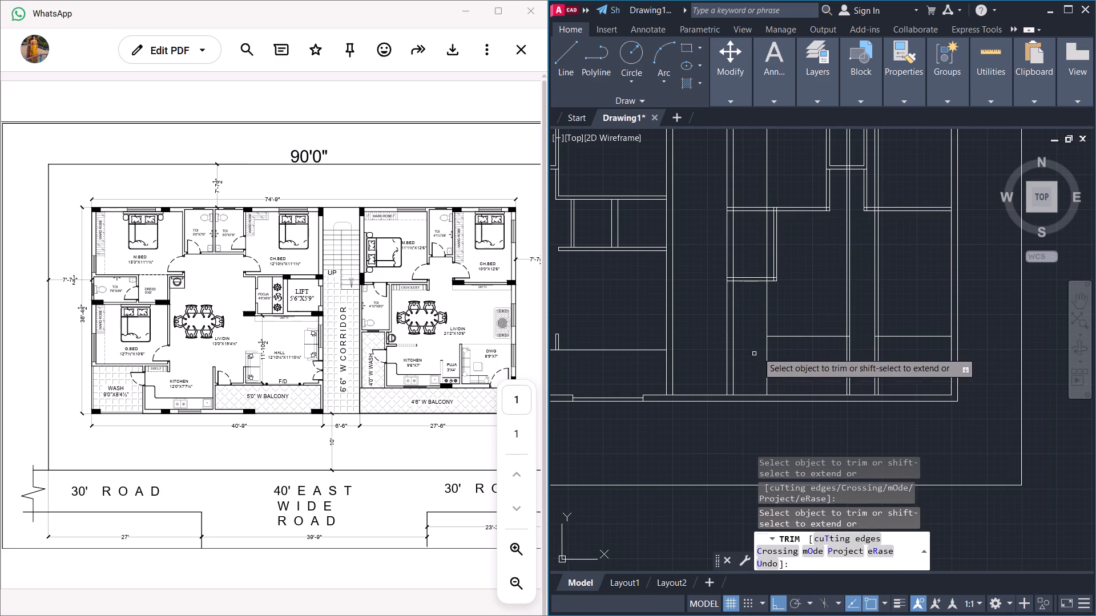
key(Escape)
key(Escape)
key(Escape)
key(Escape)
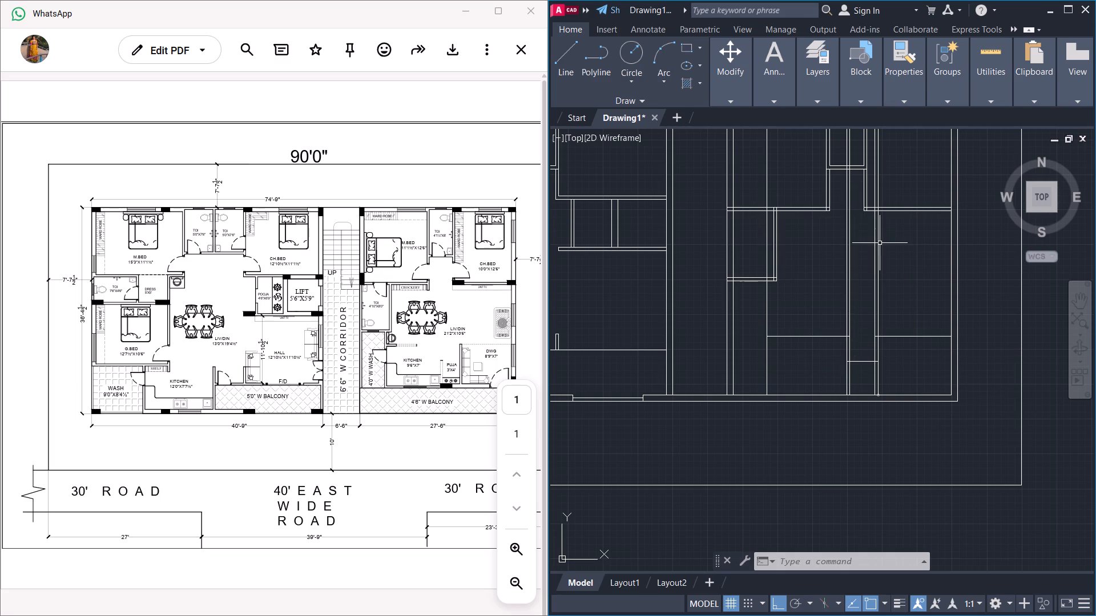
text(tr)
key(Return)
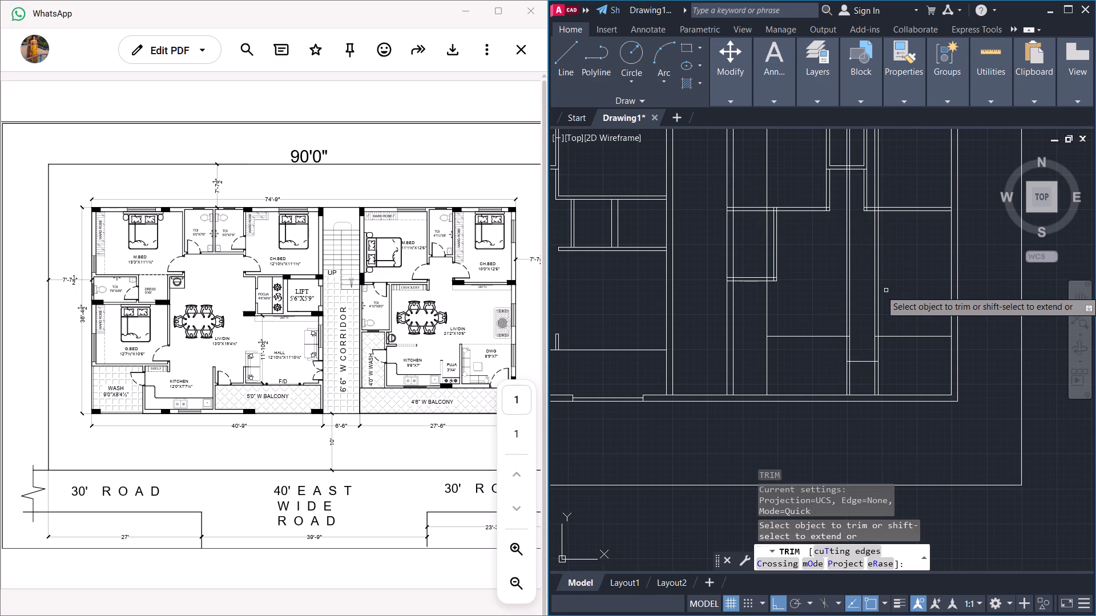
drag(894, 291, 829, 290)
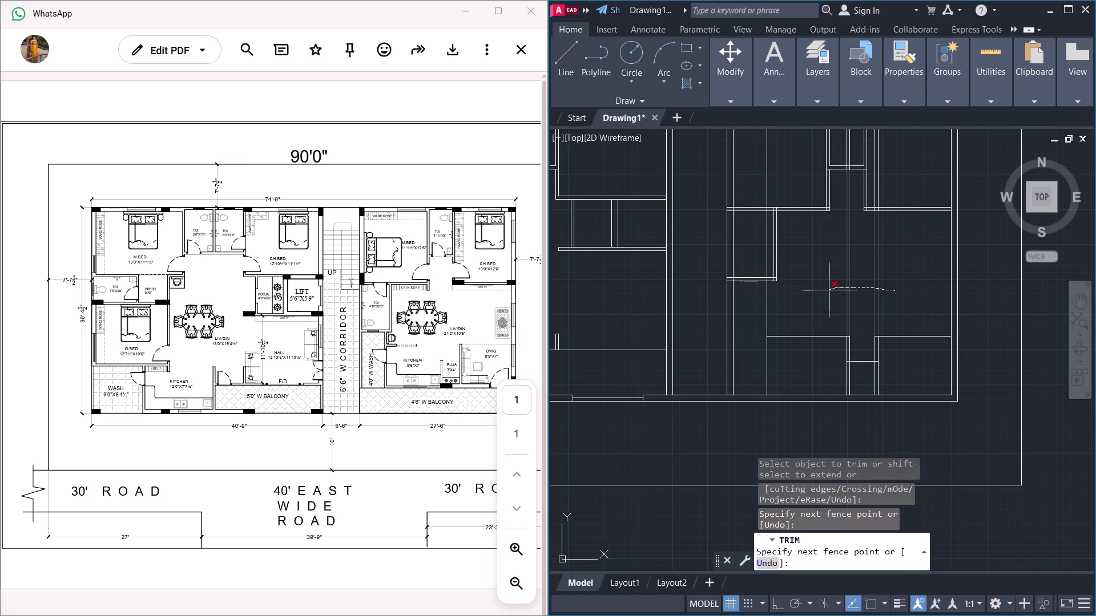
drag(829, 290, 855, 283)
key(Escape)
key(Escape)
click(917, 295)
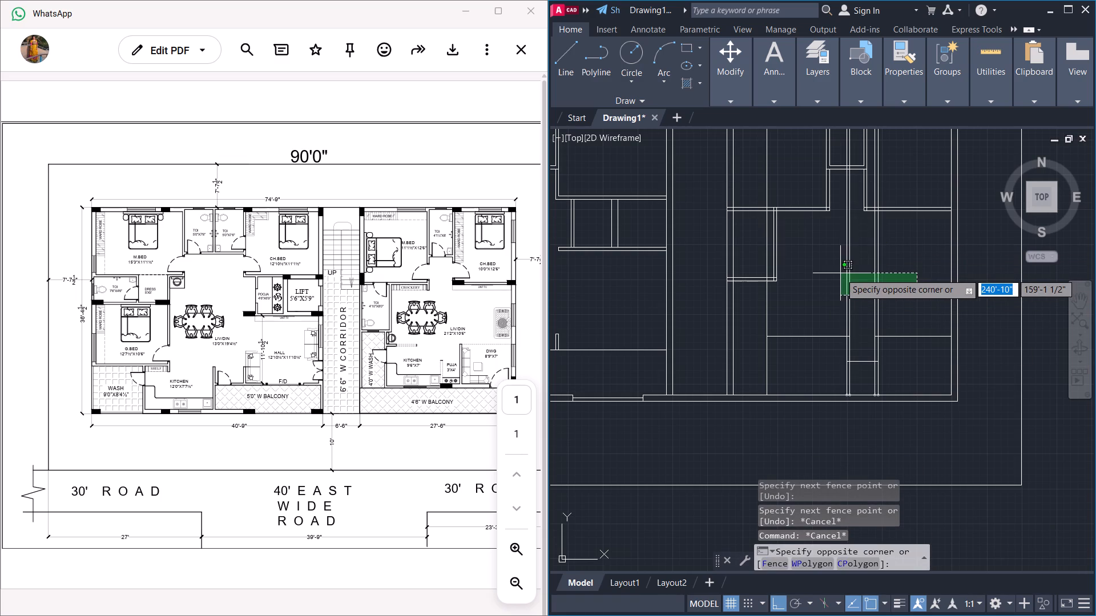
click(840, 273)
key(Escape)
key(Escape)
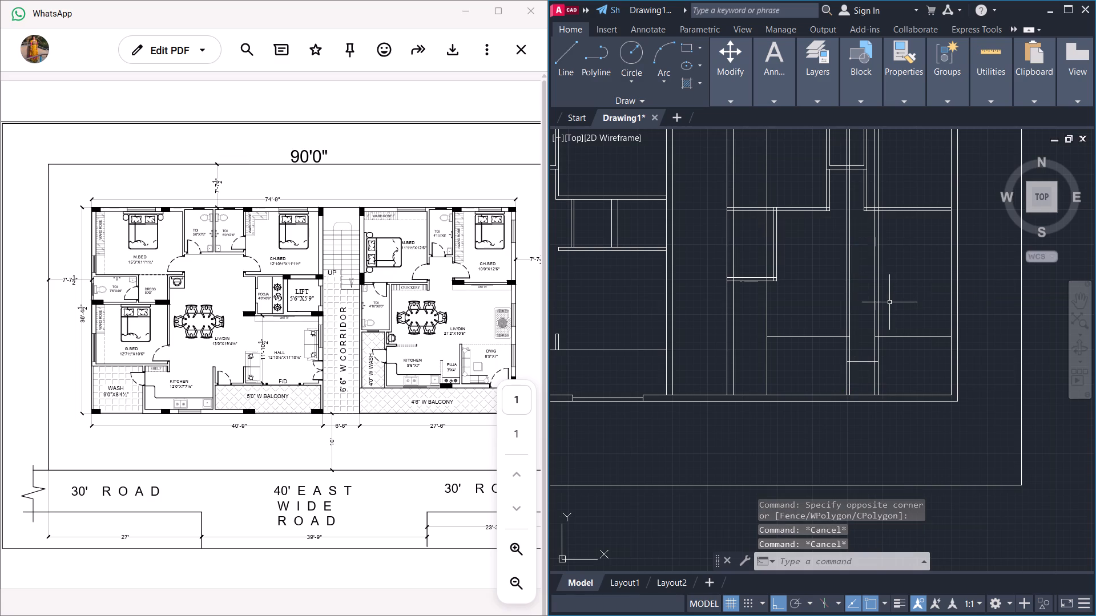
Trim the vertical pooja and drawing room lines where they cross the east unit's open living area.
key(t)
key(r)
key(Return)
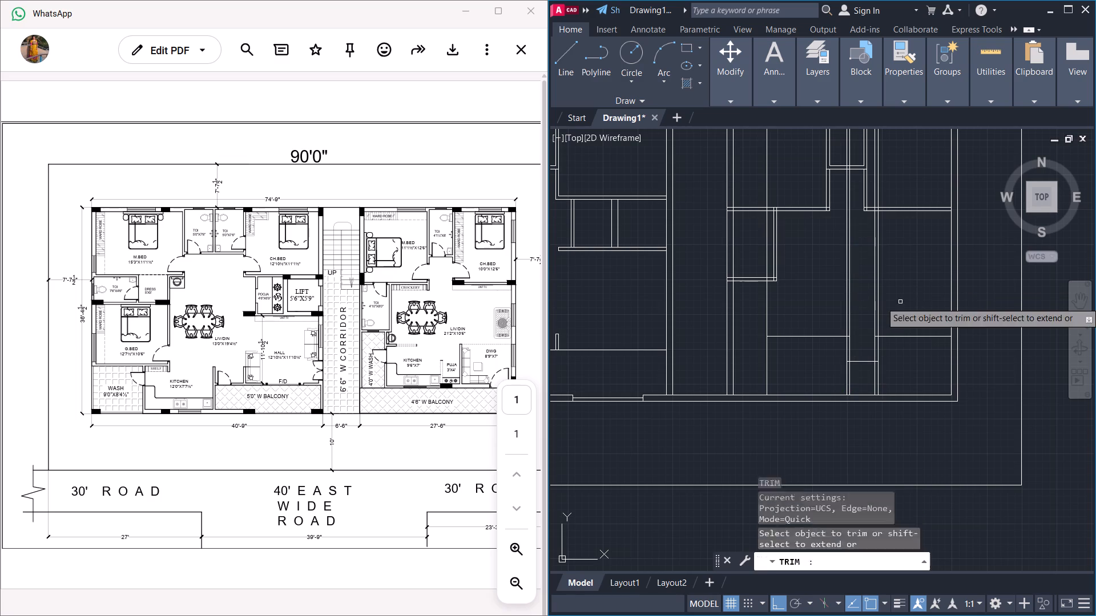
drag(900, 299, 837, 286)
middle_drag(865, 268, 855, 348)
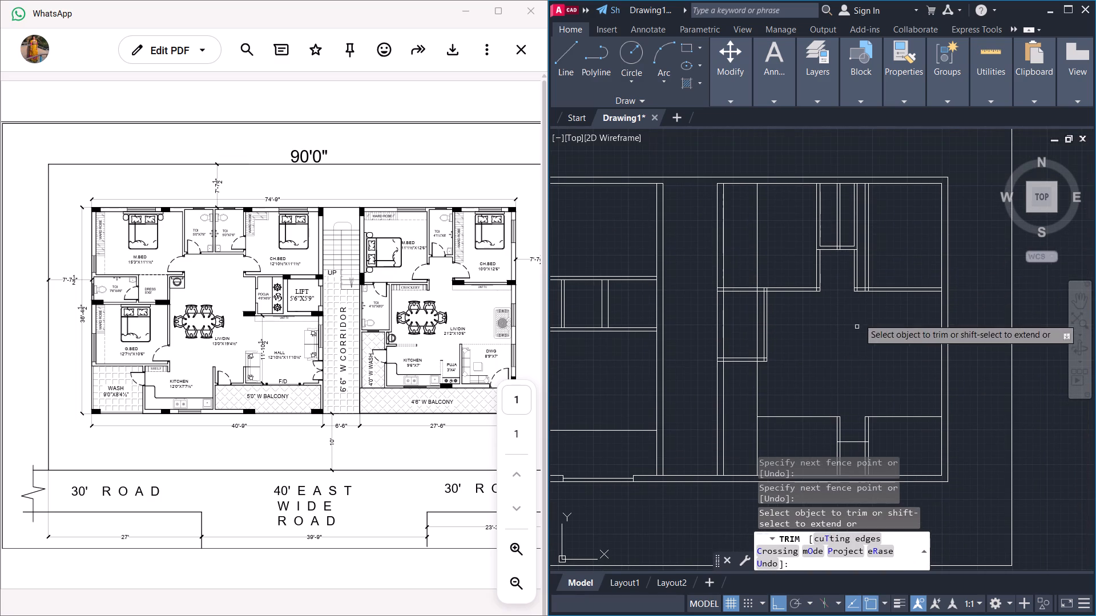
key(Escape)
Delete the leftover vertical line pieces in the north toilet and the CH.BED of the east unit.
click(883, 242)
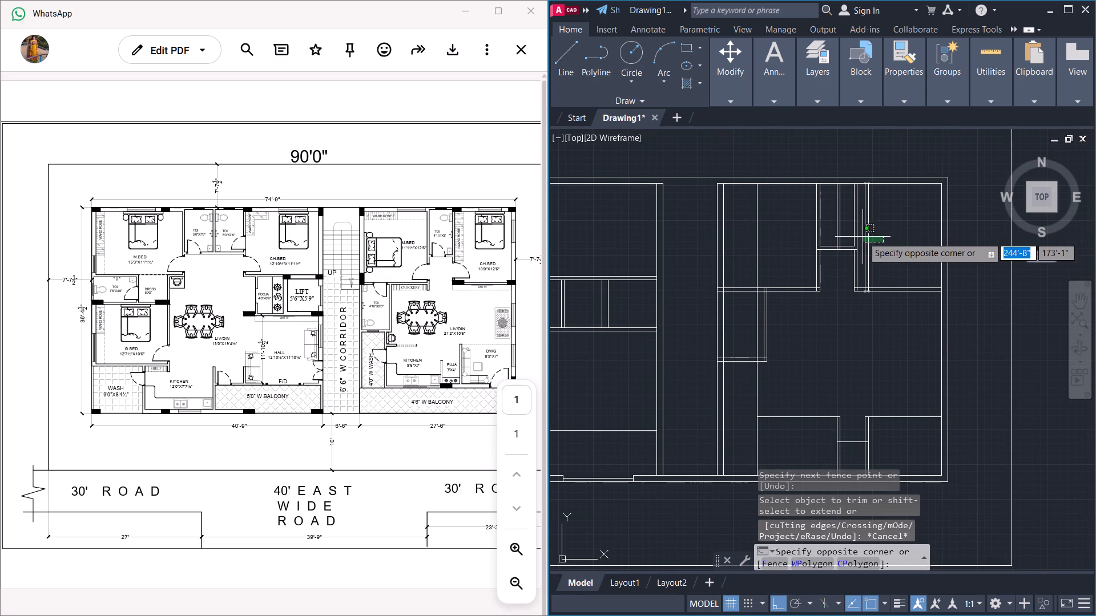
click(862, 237)
click(843, 227)
click(824, 214)
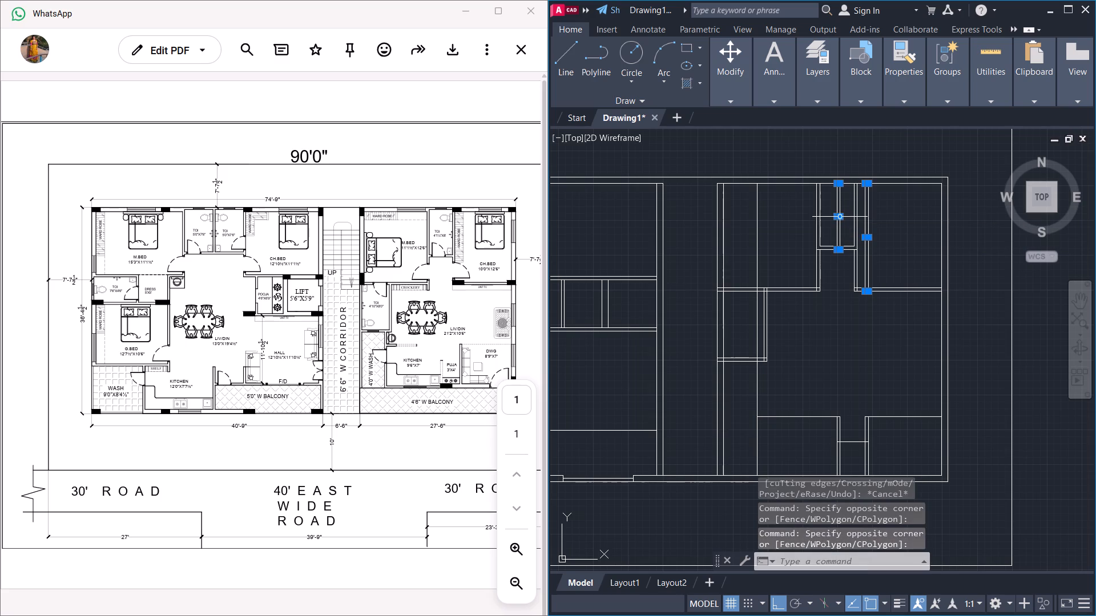
key(Delete)
Measure the clear widths of the east unit's wash and the toilet north of it.
scroll(887, 283, down, 1)
middle_drag(876, 325, 890, 278)
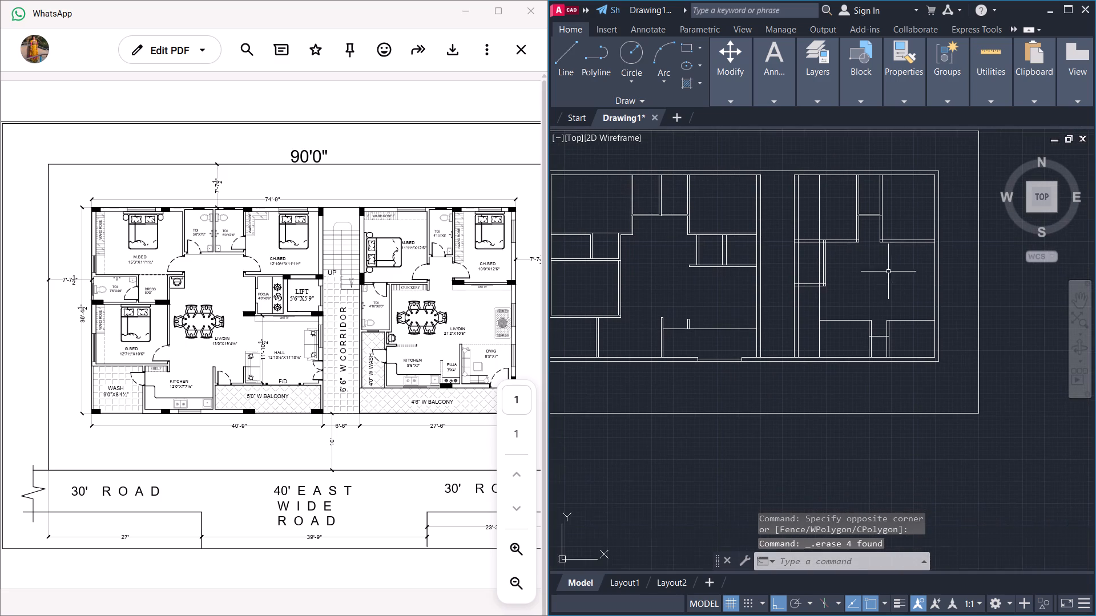
scroll(892, 311, up, 1)
middle_drag(878, 268, 877, 237)
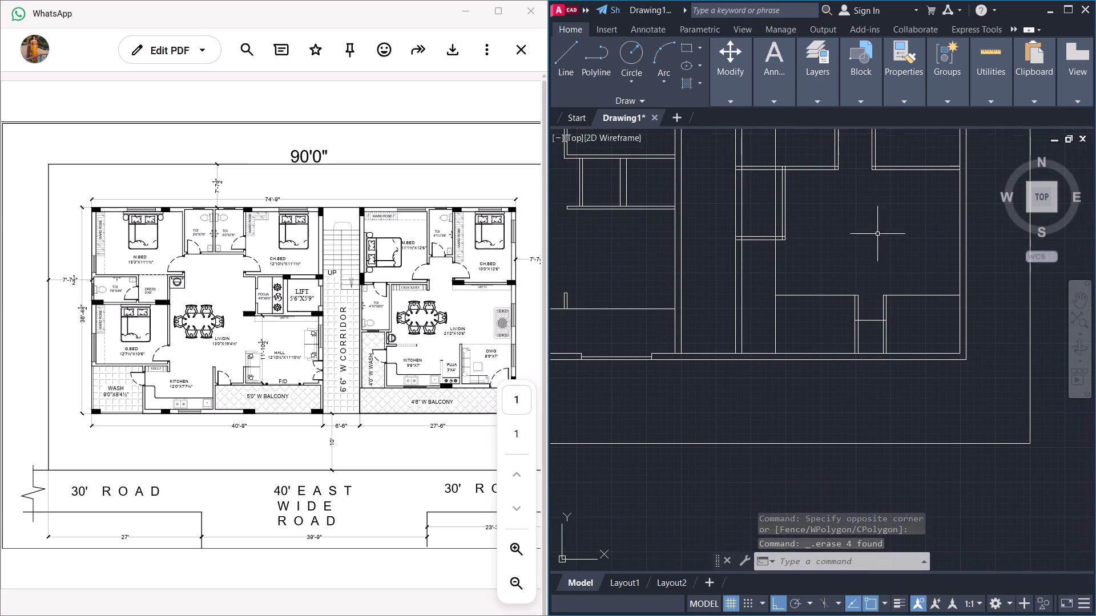
middle_click(877, 229)
middle_drag(873, 244, 880, 226)
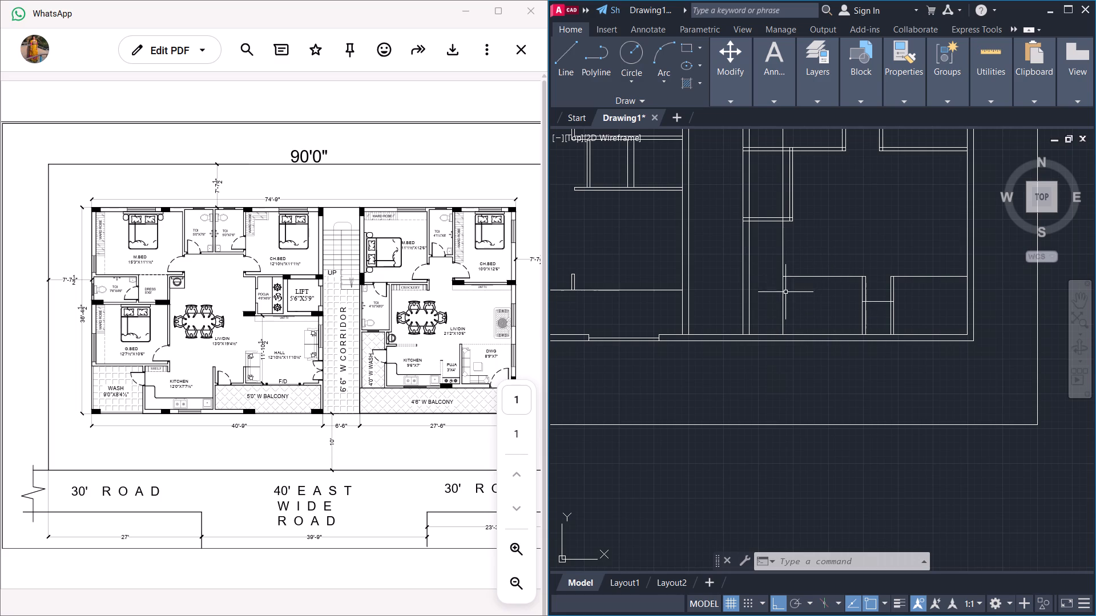
click(987, 98)
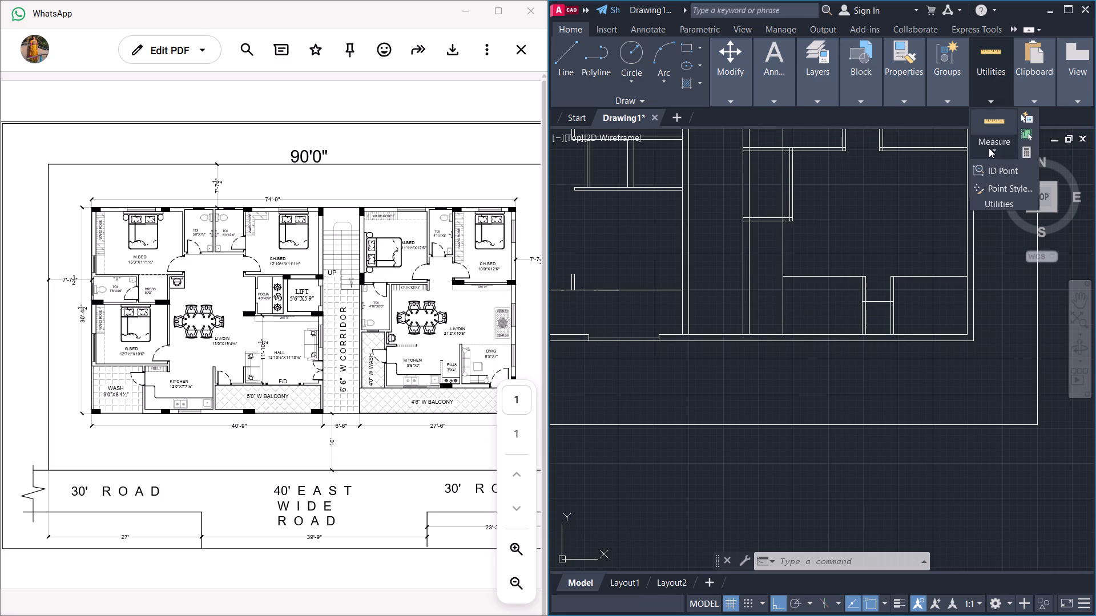
click(992, 145)
click(1011, 175)
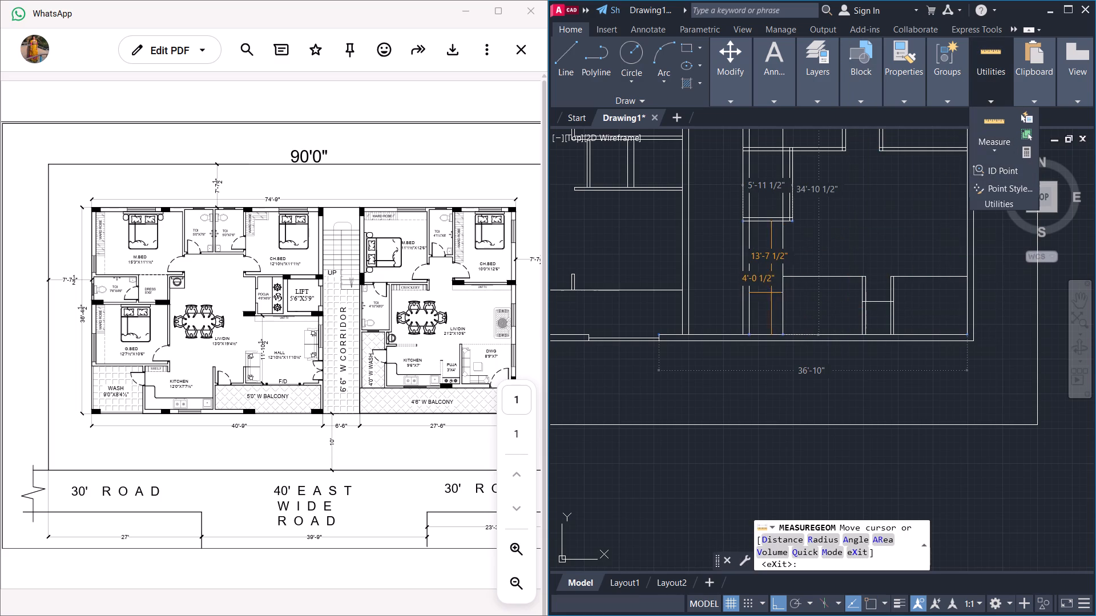
scroll(766, 288, up, 3)
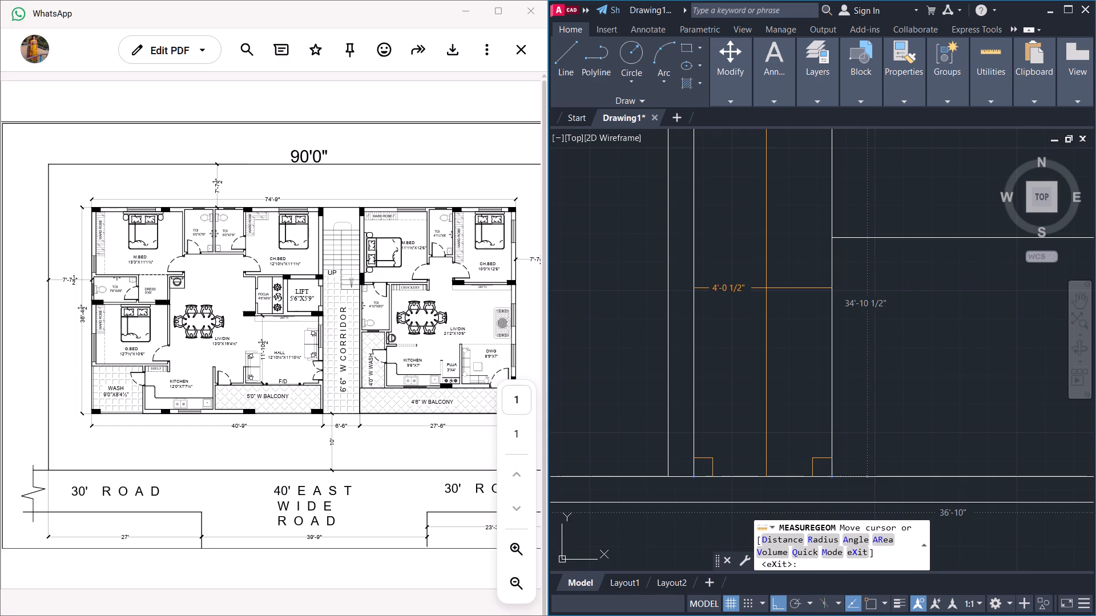
scroll(766, 288, down, 3)
scroll(766, 289, up, 2)
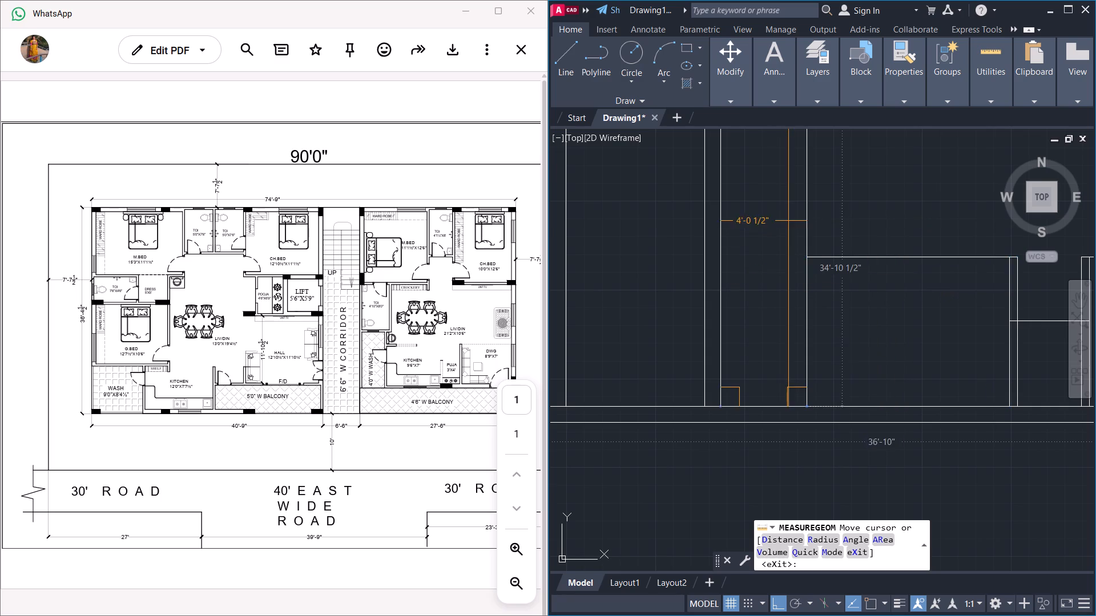
scroll(788, 224, down, 3)
middle_drag(793, 212, 793, 281)
scroll(790, 264, up, 4)
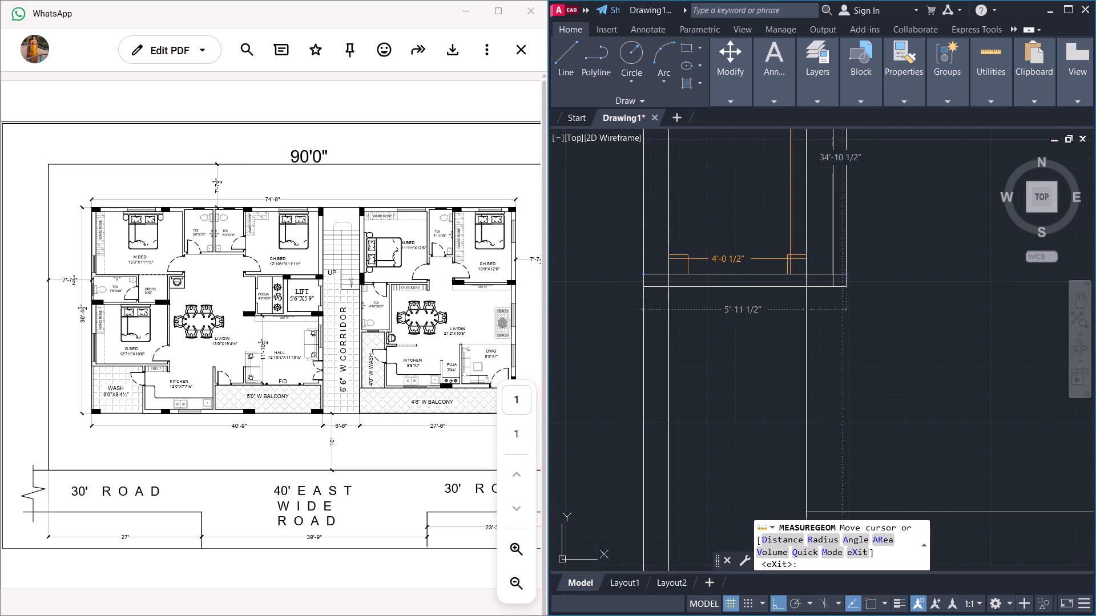
key(Escape)
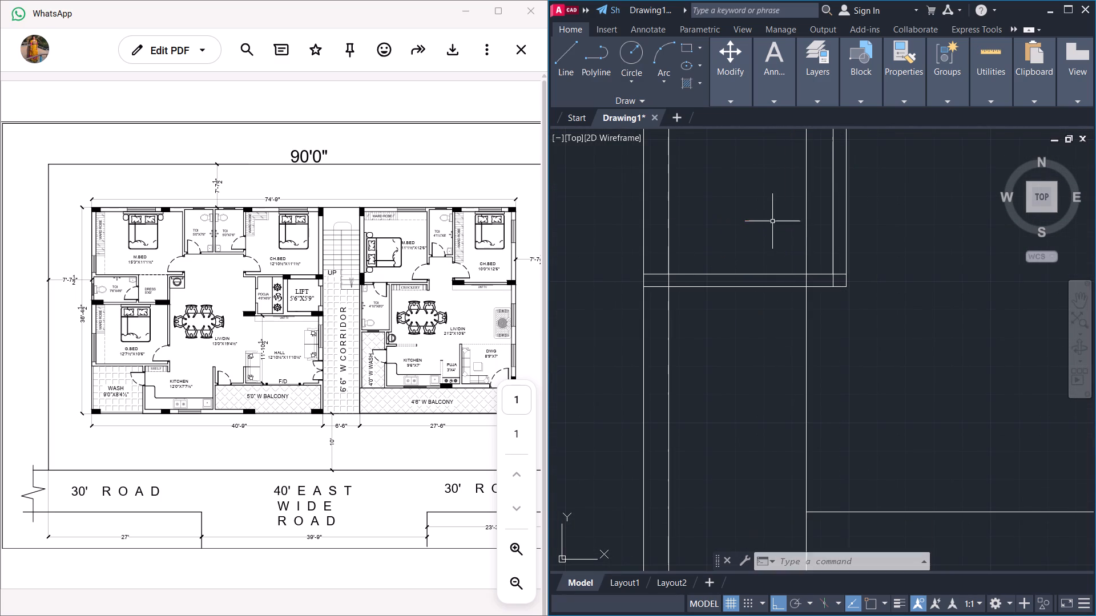
Trim the wash–kitchen boundary line where it runs through the toilet north of the wash.
text(tr)
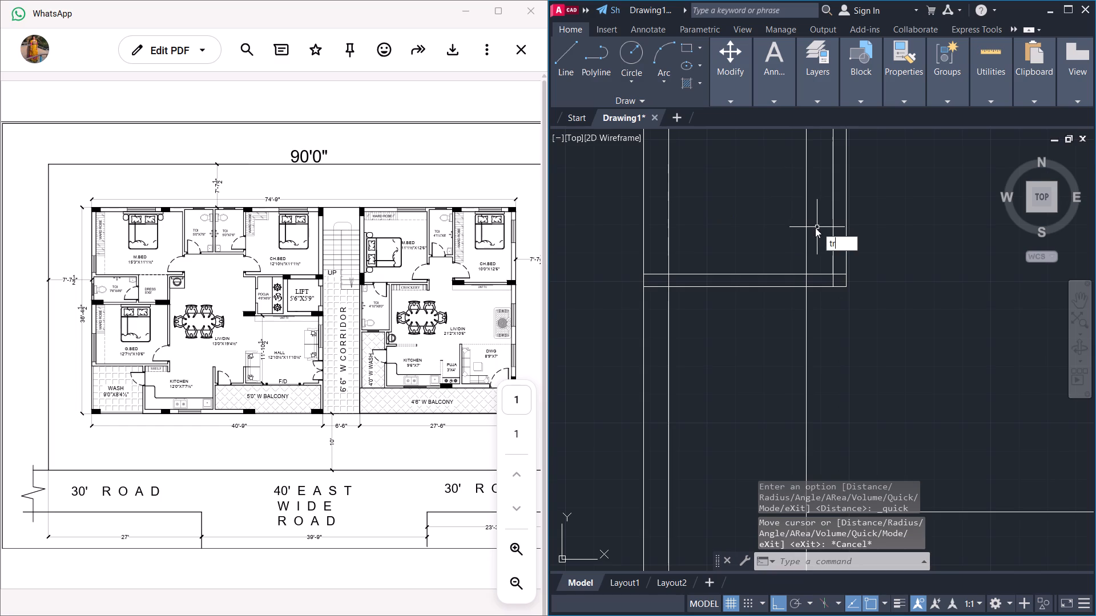
key(Return)
drag(813, 225, 781, 219)
scroll(781, 218, down, 2)
scroll(879, 206, down, 1)
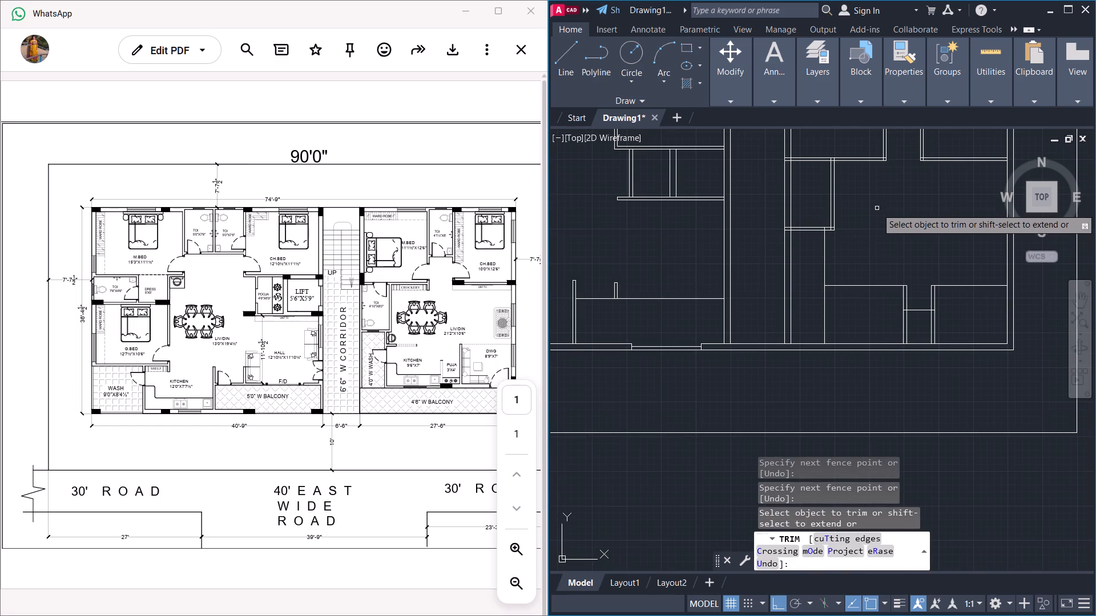
middle_drag(872, 229, 859, 263)
key(Escape)
key(Escape)
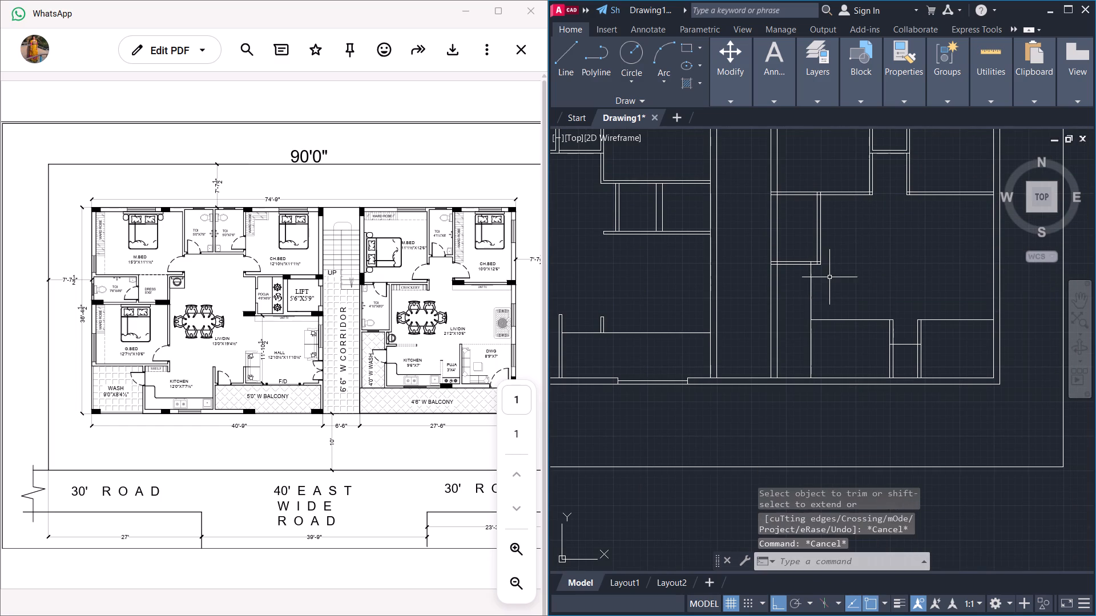
Offset the wash–kitchen boundary line 4.5" towards the wash to form the partition.
key(o)
key(Return)
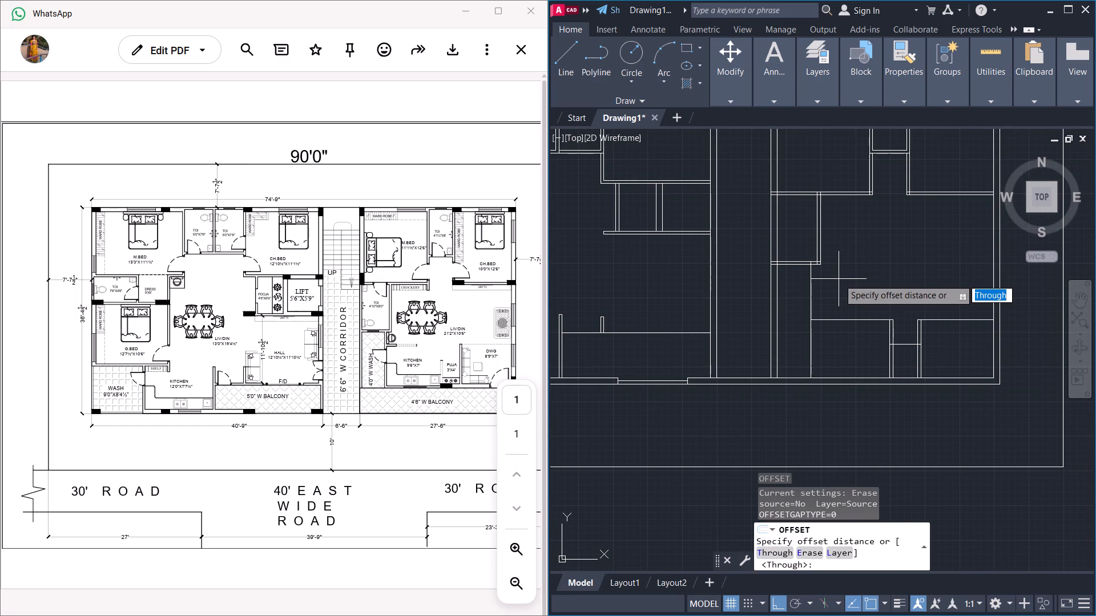
text(4.)
text(5")
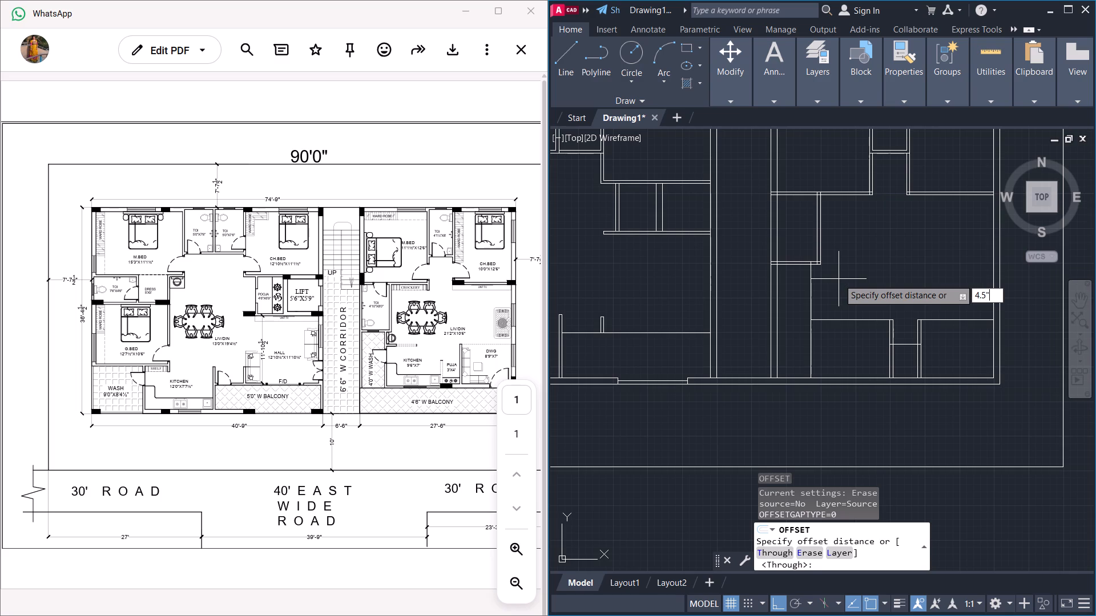
key(Return)
click(810, 305)
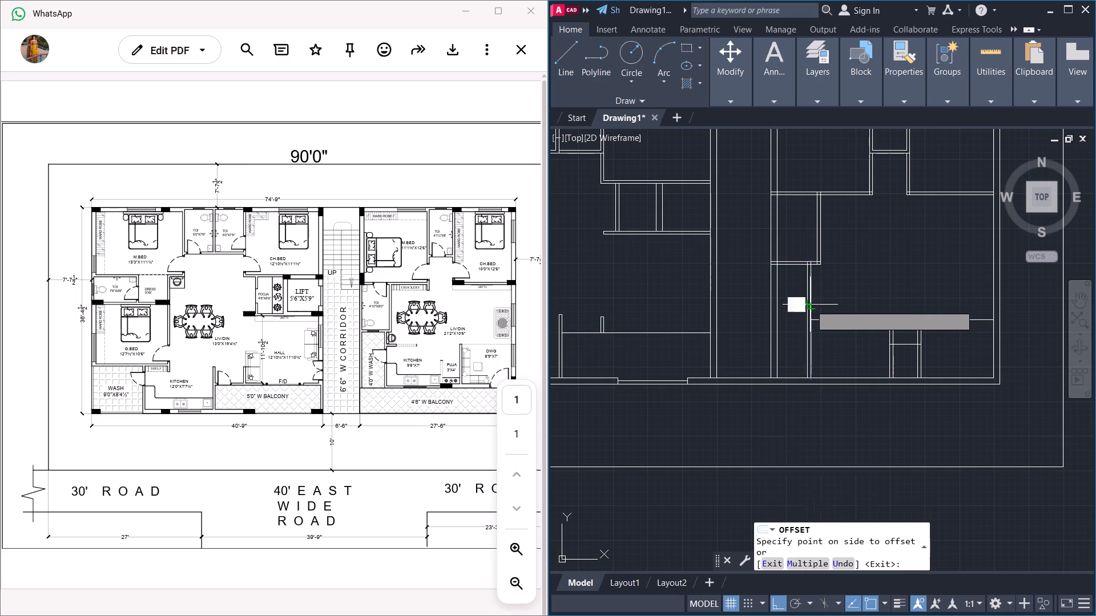
click(788, 310)
key(Escape)
key(Escape)
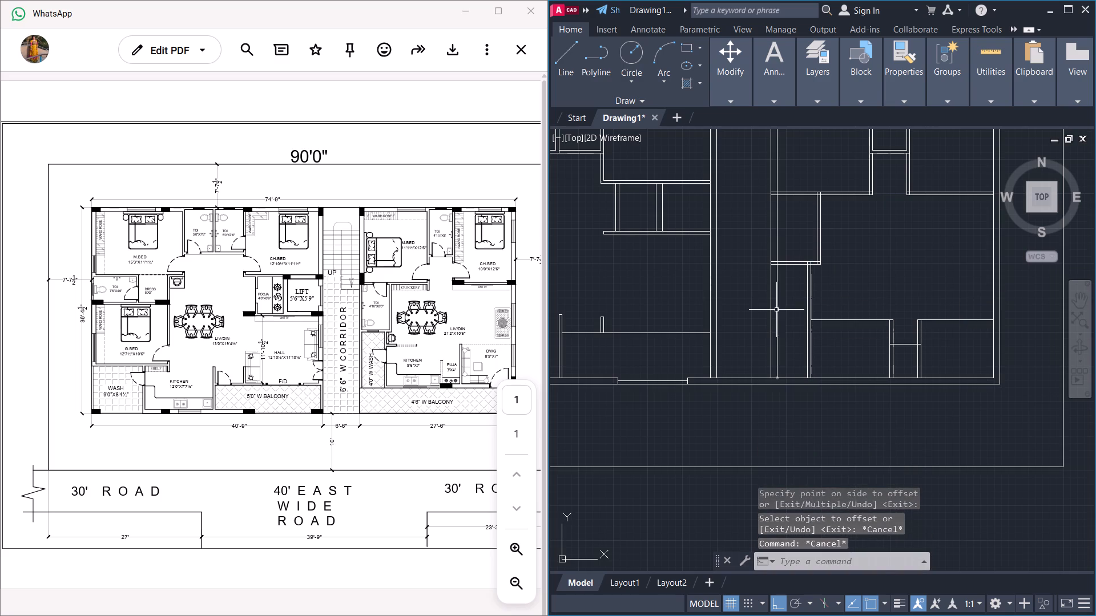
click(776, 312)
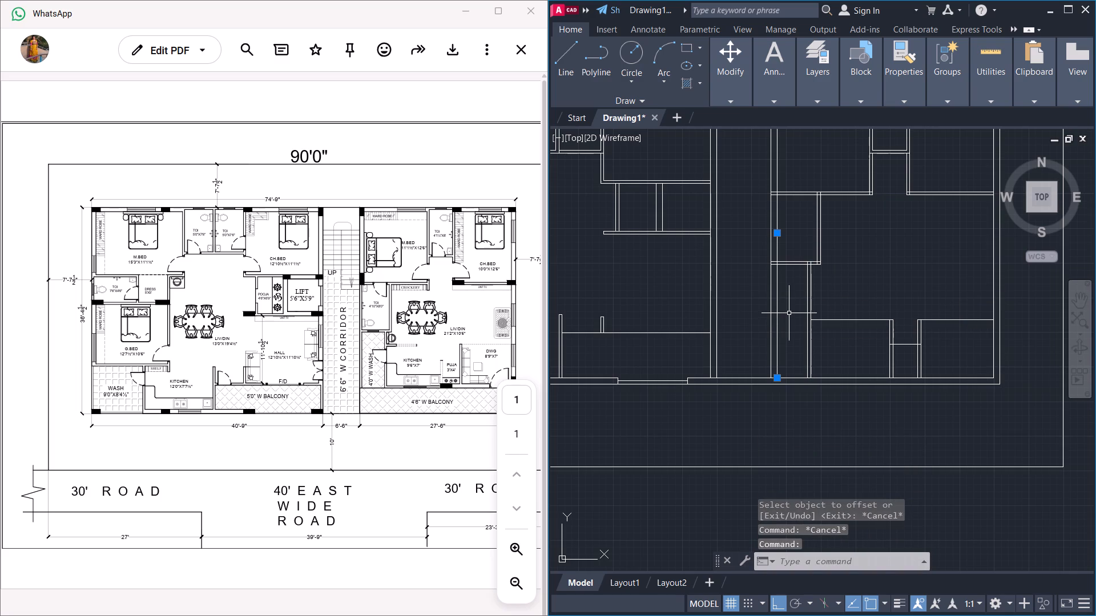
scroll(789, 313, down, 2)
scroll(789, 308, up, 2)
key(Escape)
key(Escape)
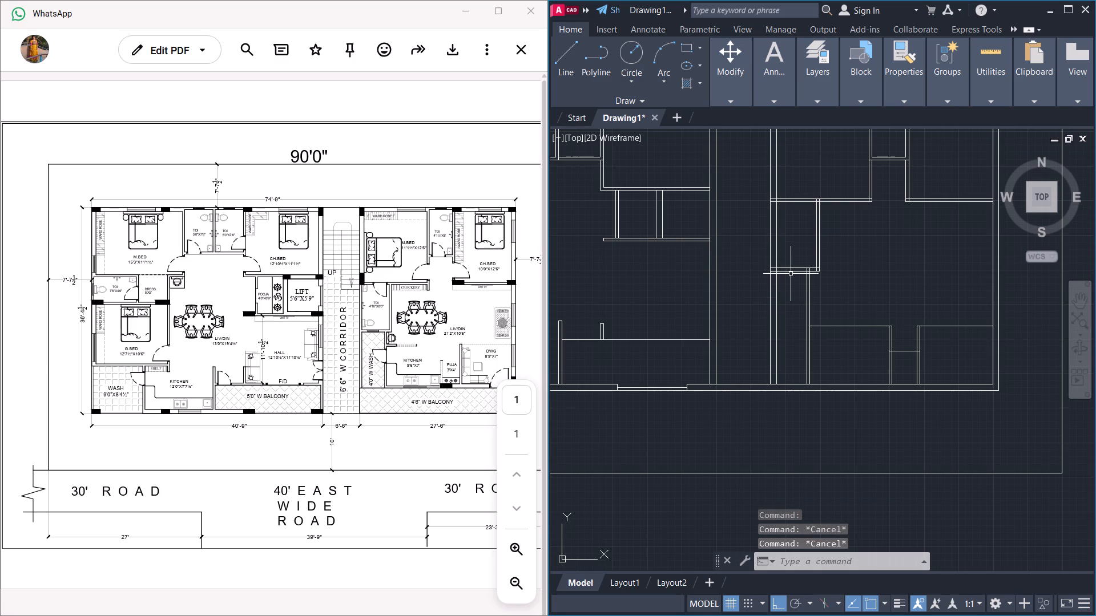
Trim the inner line of the east unit's corridor wall along the toilet north of the wash.
key(t)
key(r)
key(Return)
click(775, 252)
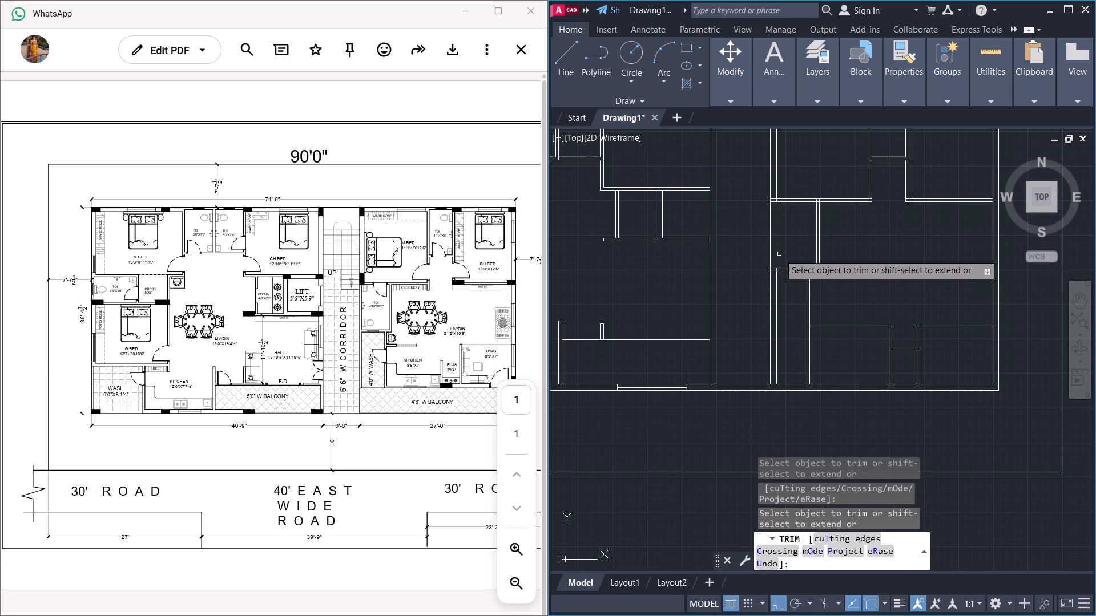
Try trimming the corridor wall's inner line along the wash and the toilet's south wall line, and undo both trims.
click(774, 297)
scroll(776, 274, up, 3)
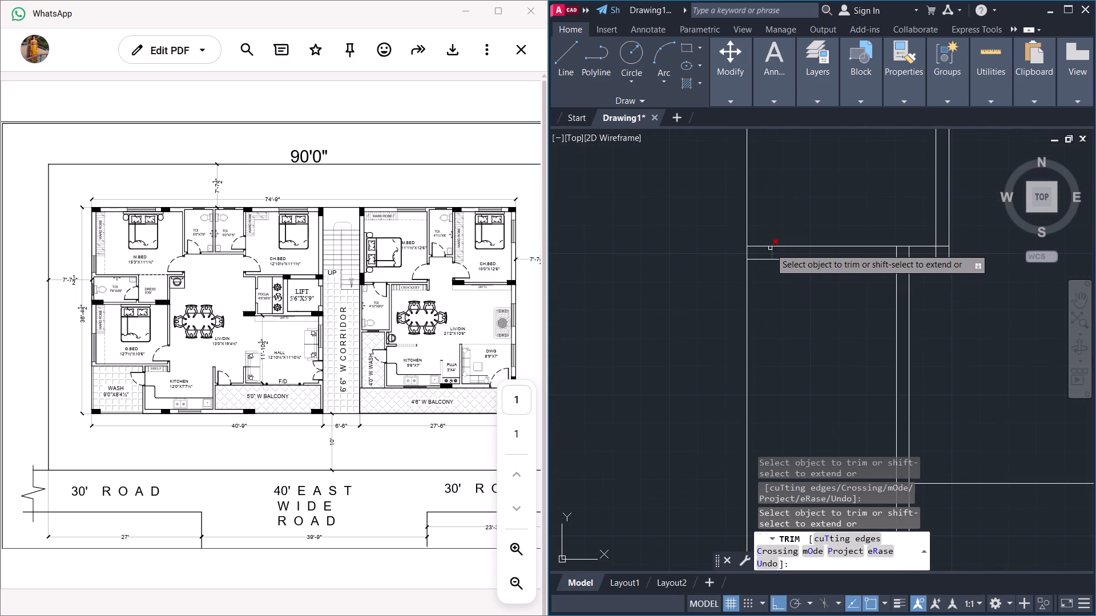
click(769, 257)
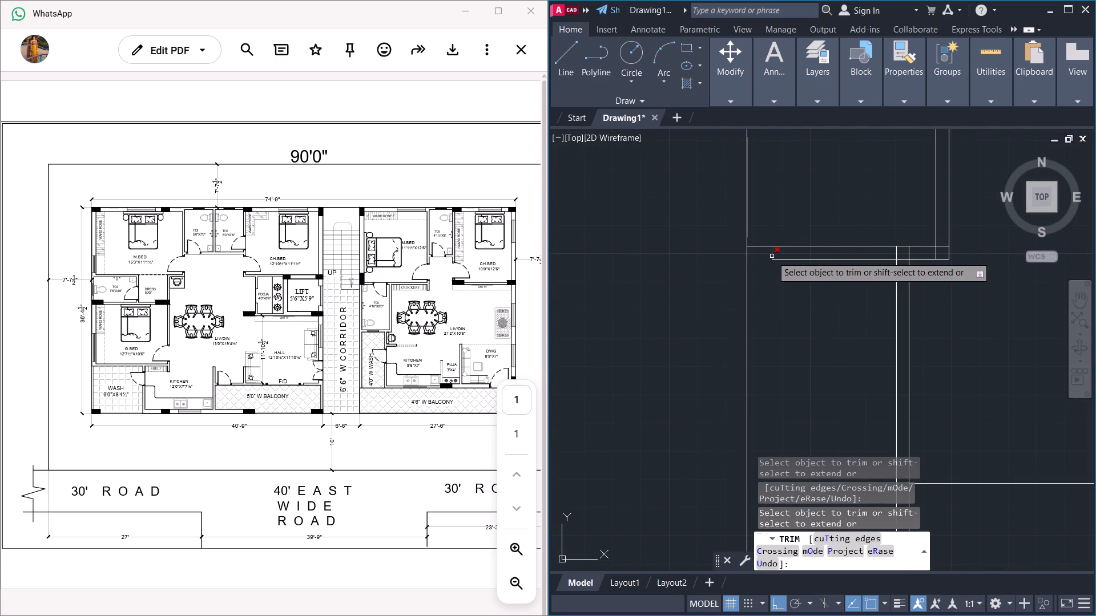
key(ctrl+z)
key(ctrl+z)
Trim the corridor wall's inner line along the wash and its short piece within the toilet's south wall.
scroll(776, 278, up, 3)
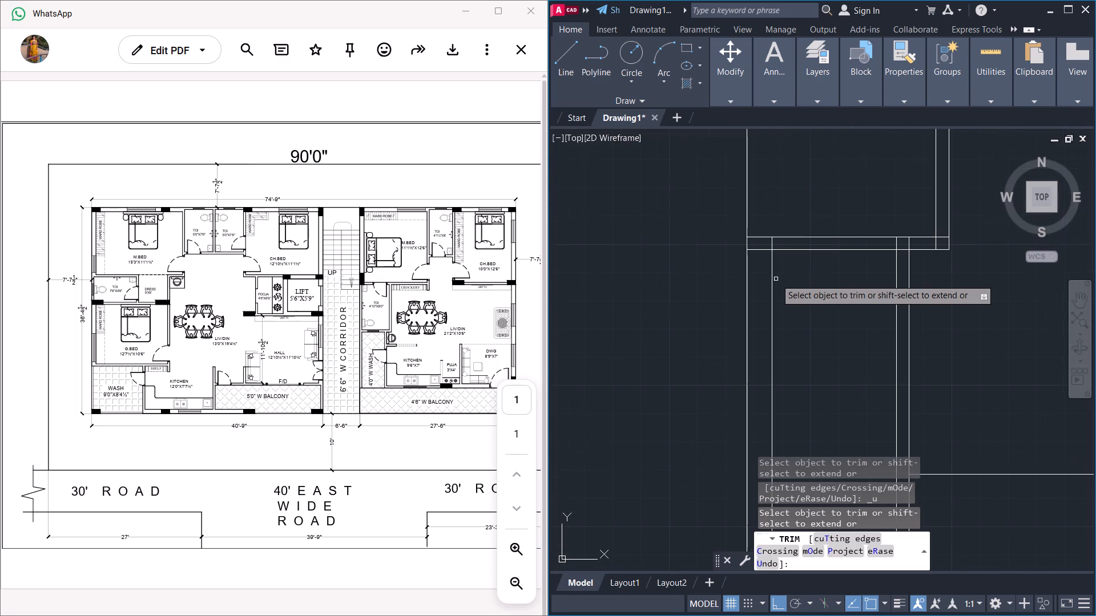
click(773, 285)
click(772, 244)
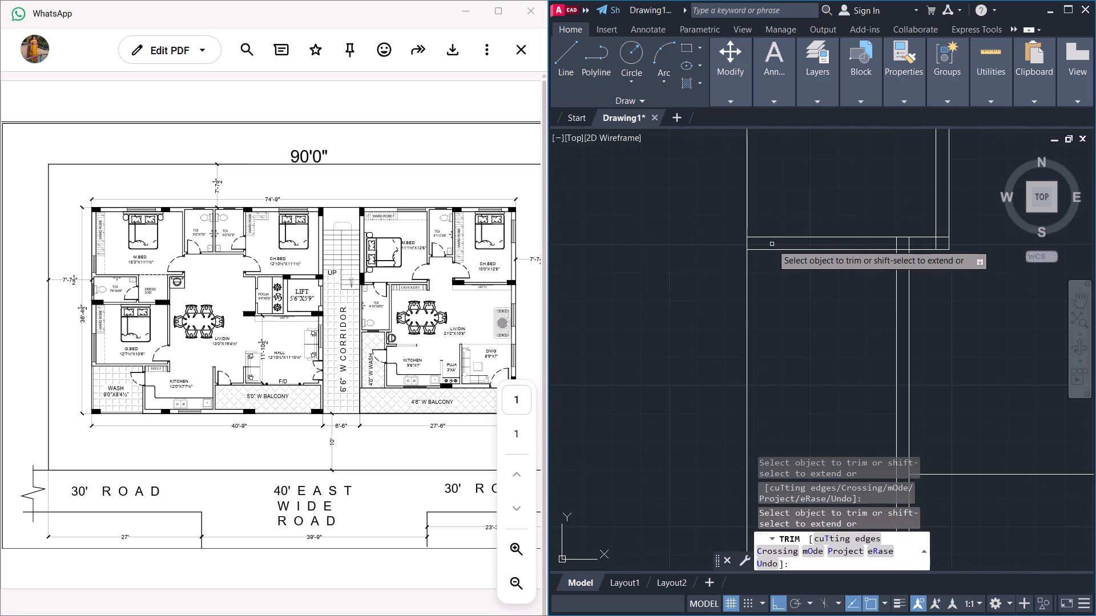
key(Escape)
key(Escape)
scroll(792, 258, down, 2)
middle_drag(784, 198, 783, 238)
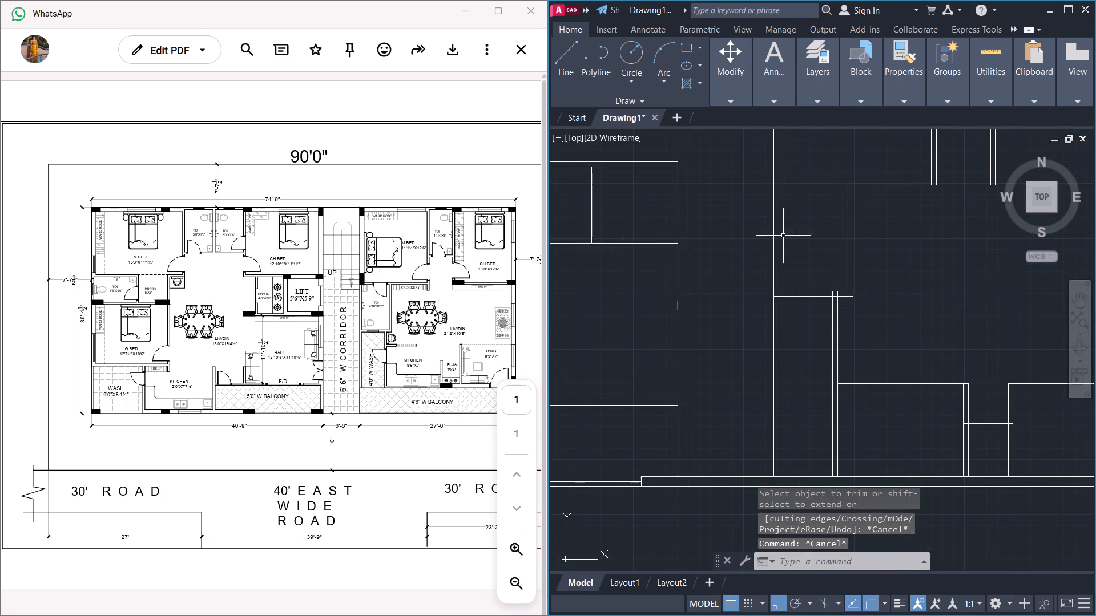
Offset the corridor wall's outer line 4.5" eastward into the east unit's toilet and wash.
key(o)
key(Return)
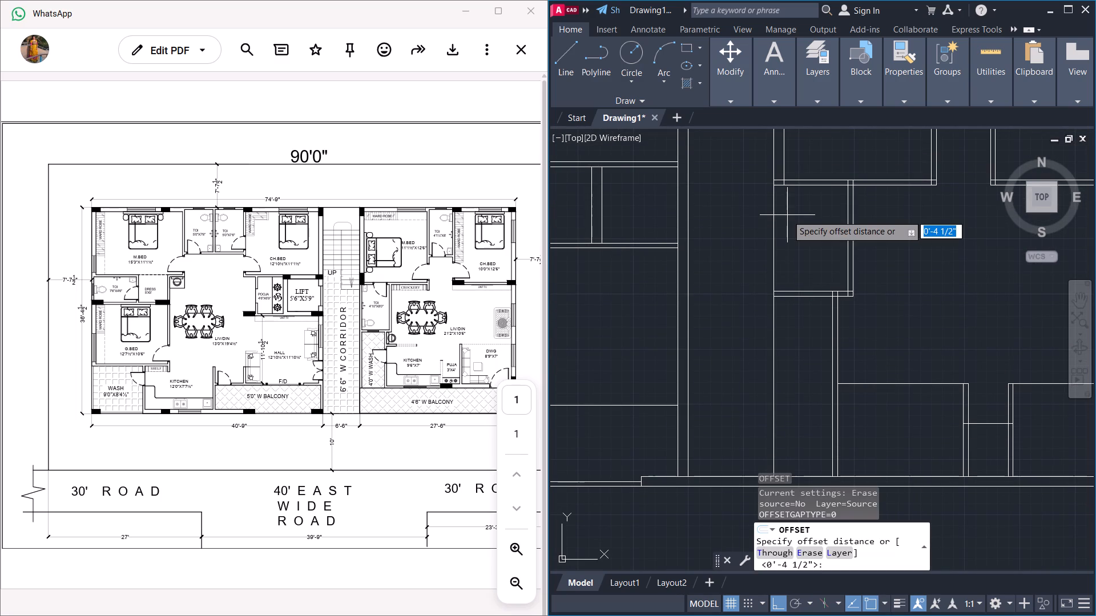
text(4.5)
key(shift+quotedbl)
key(Return)
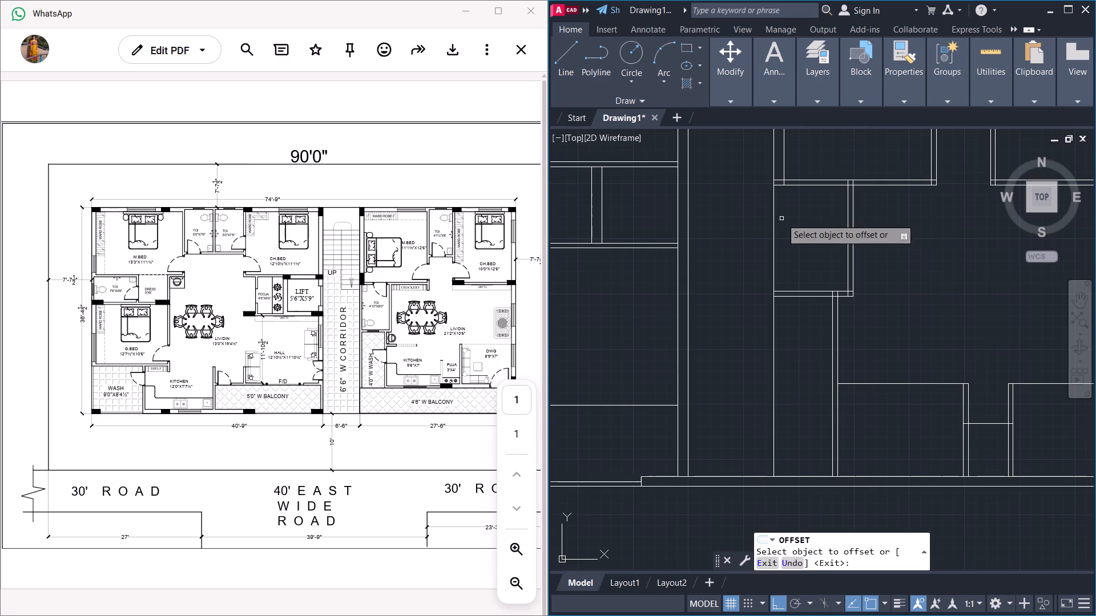
click(772, 233)
click(789, 229)
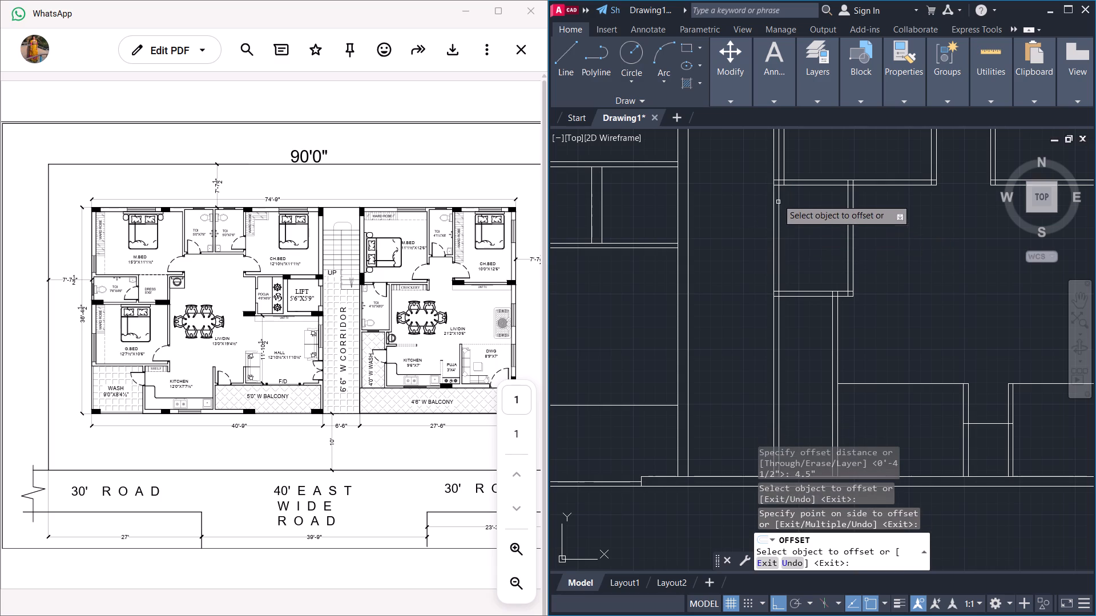
key(space)
key(Escape)
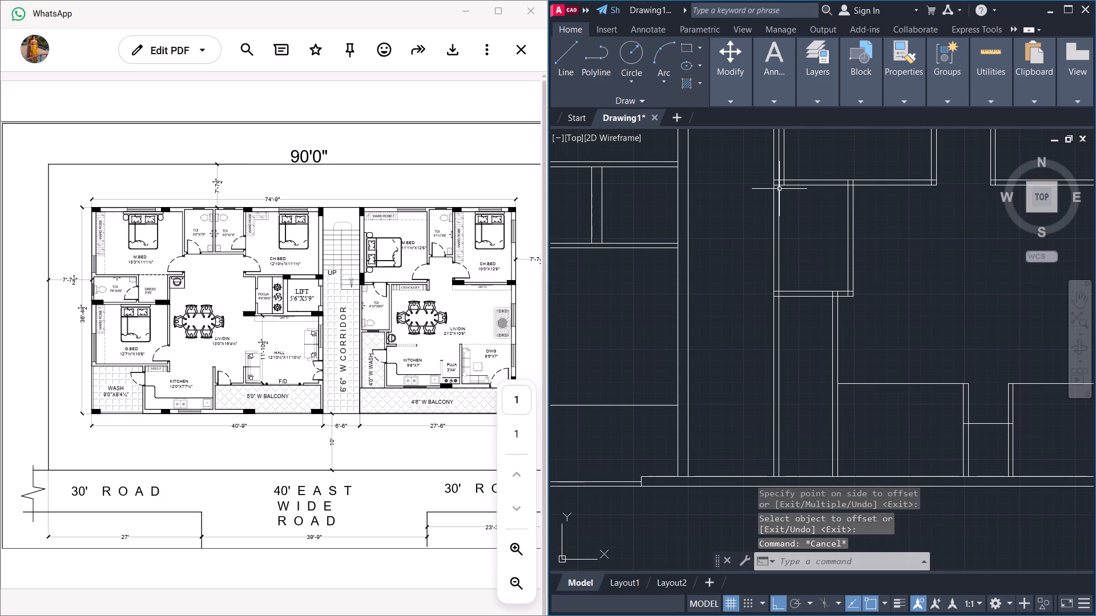
Trim the new 4.5" corridor wall line within and above the toilet's north wall, alongside the M.BED.
key(r)
key(Escape)
key(t)
key(r)
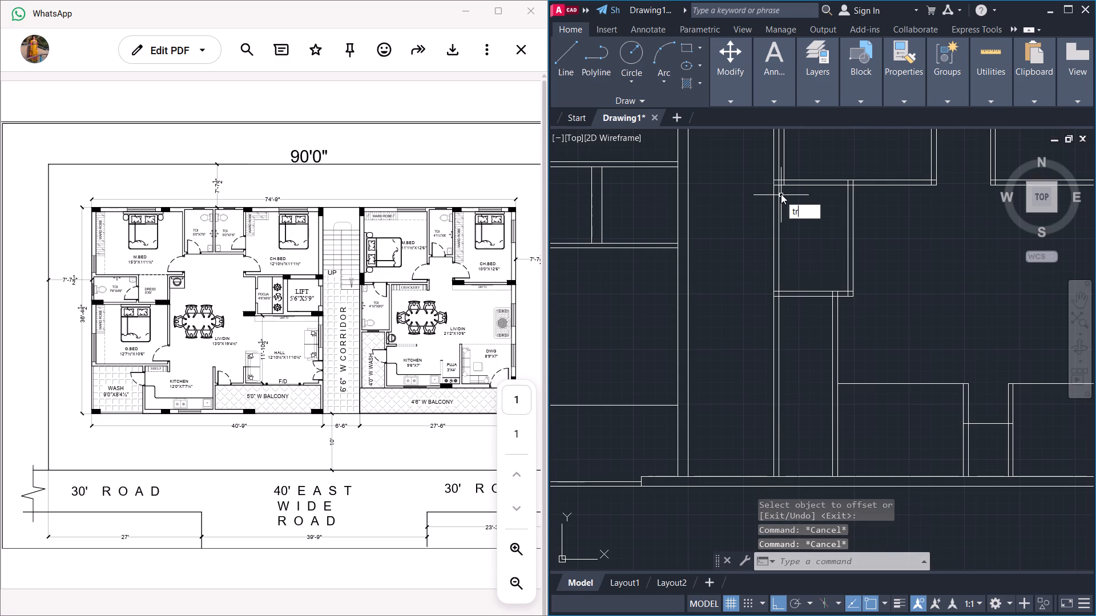
key(Return)
scroll(780, 183, up, 3)
click(772, 185)
scroll(775, 184, down, 1)
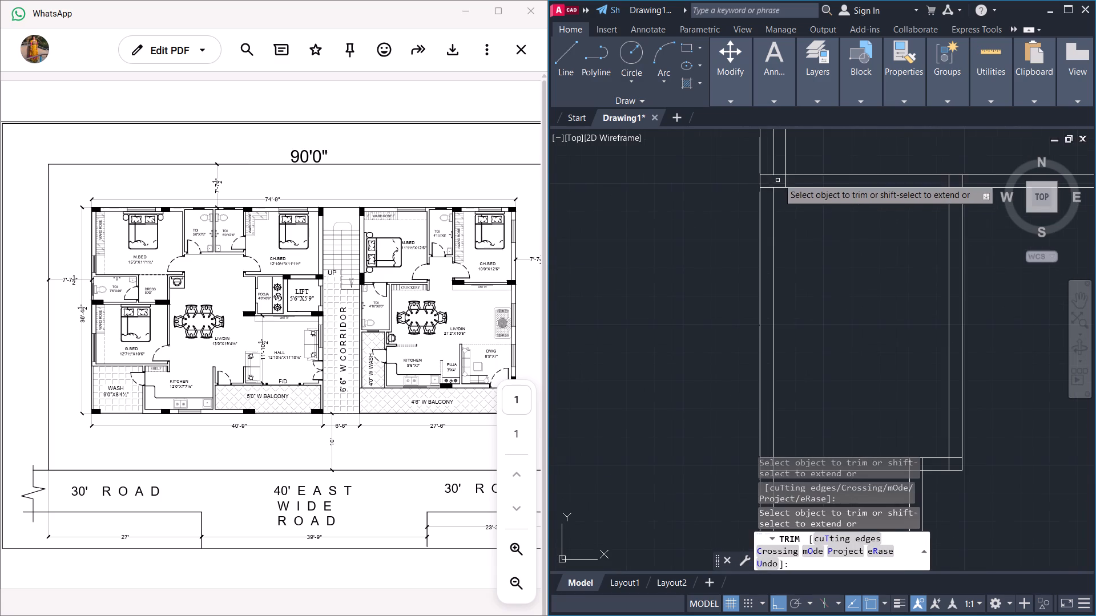
click(779, 168)
click(770, 155)
scroll(774, 161, down, 2)
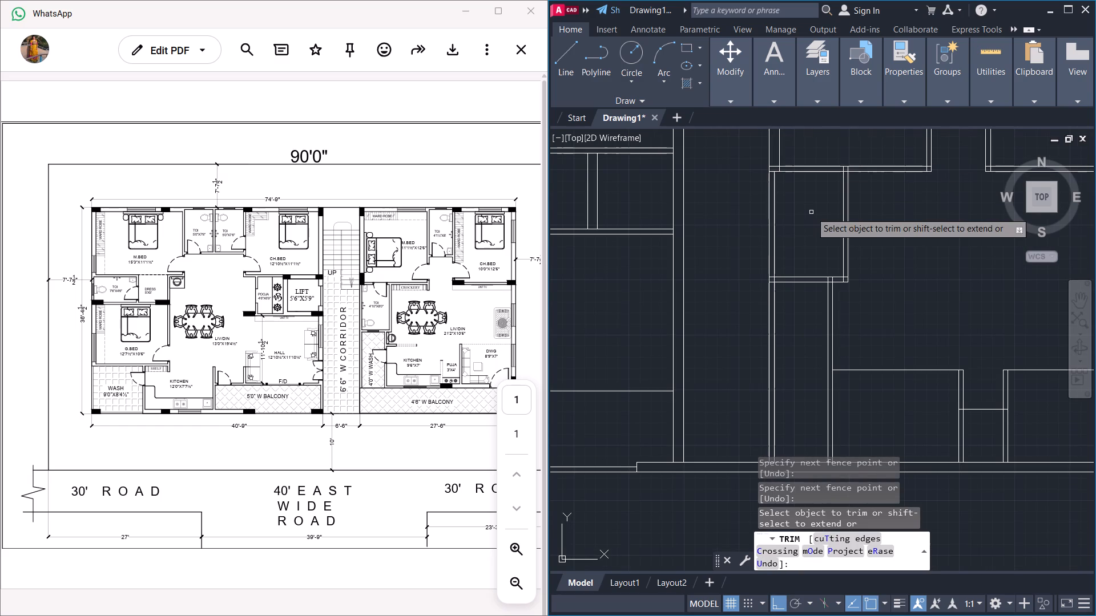
Quick-measure the east unit's wash and the spaces around it.
key(Escape)
key(Escape)
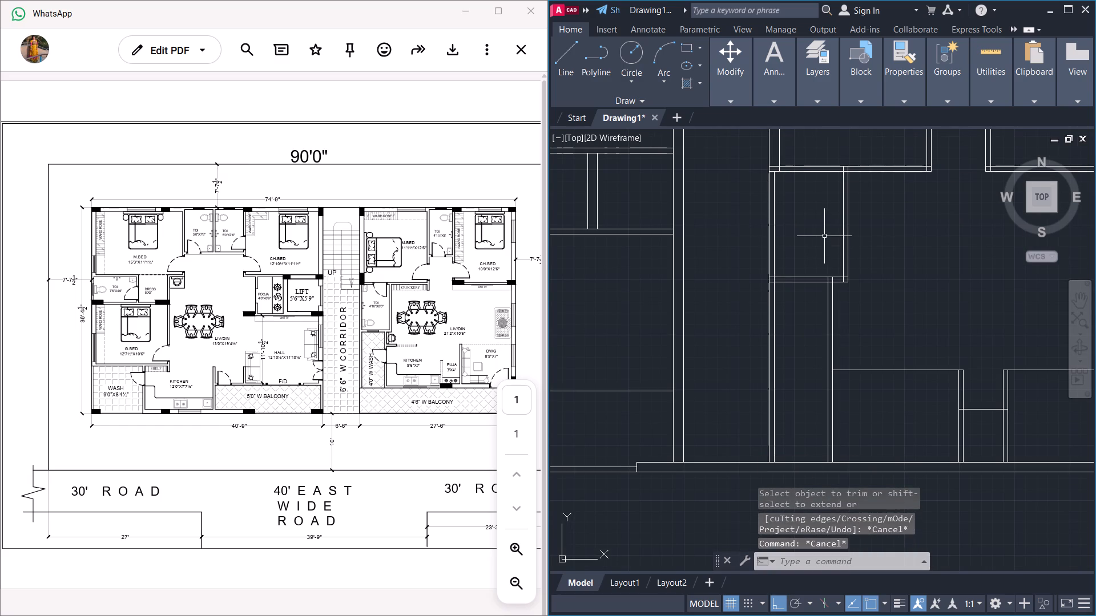
middle_drag(819, 230, 773, 199)
key(Escape)
key(Escape)
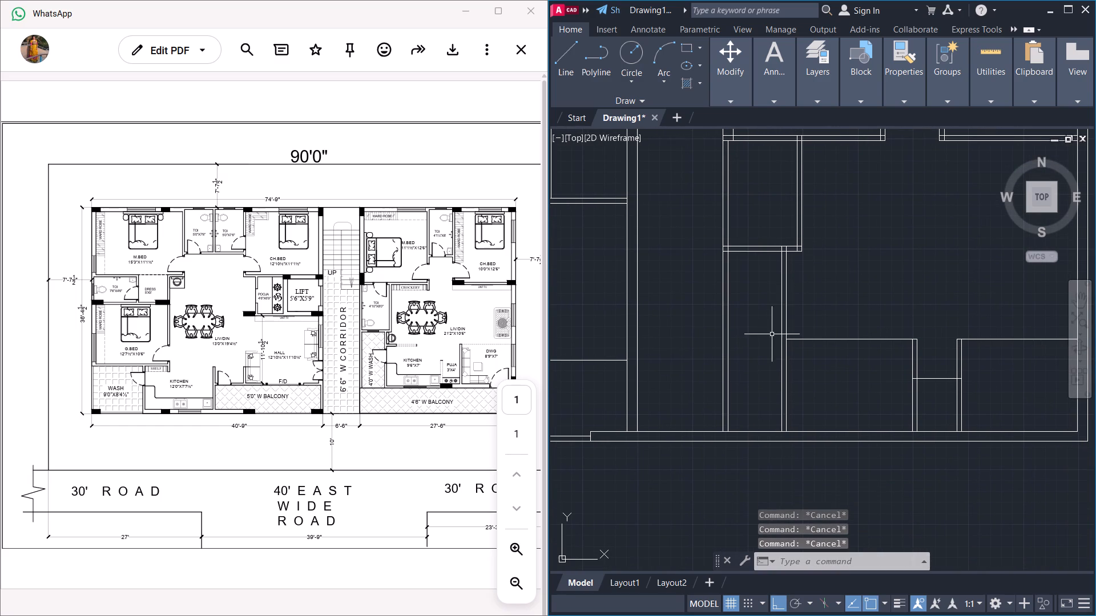
click(994, 96)
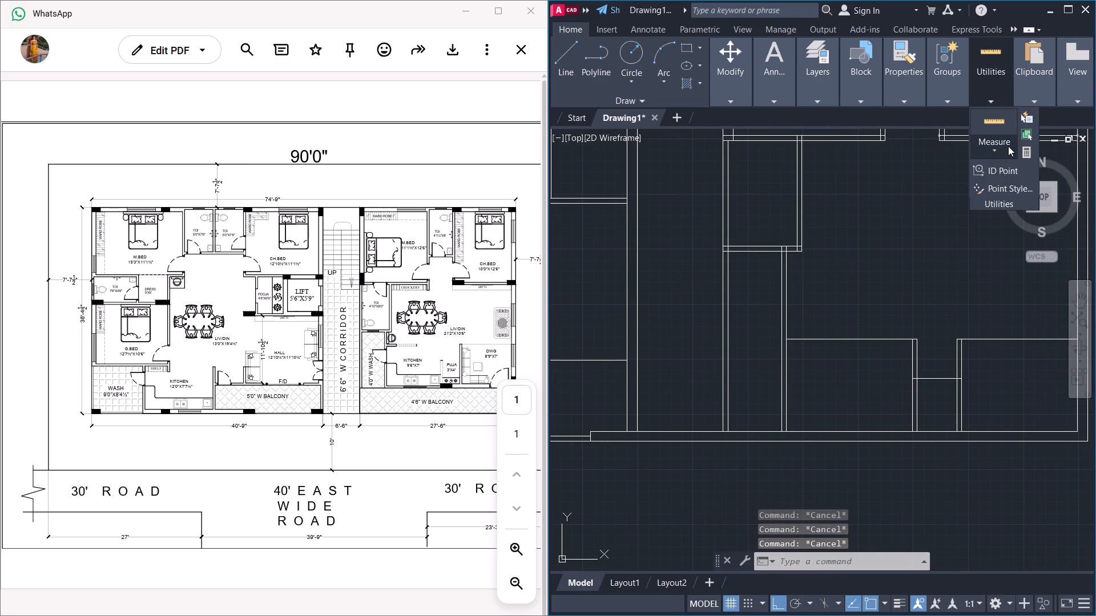
click(994, 151)
click(1004, 168)
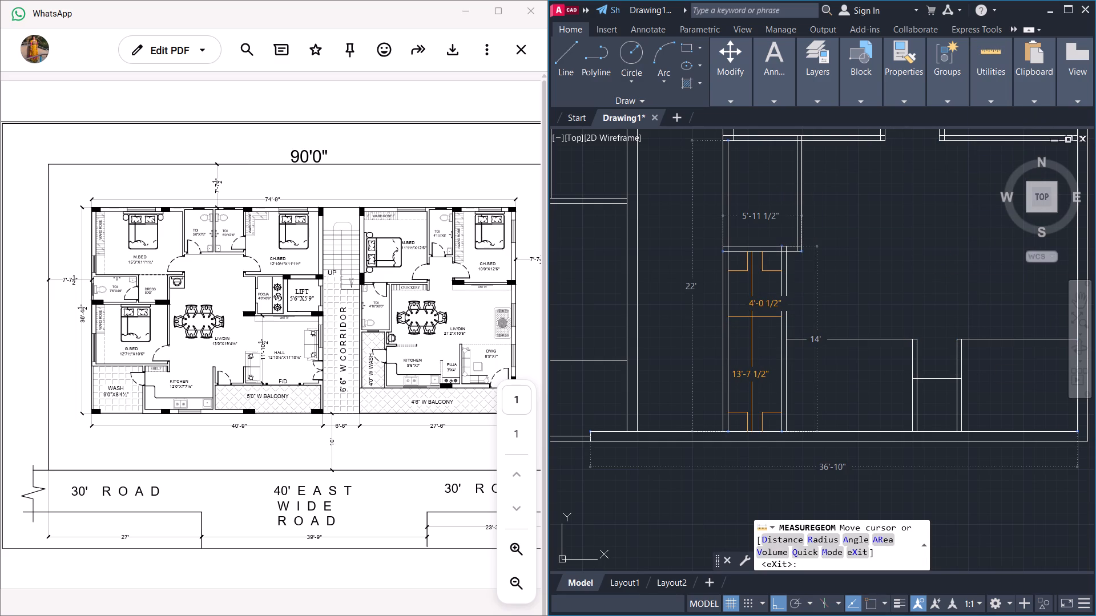
key(Escape)
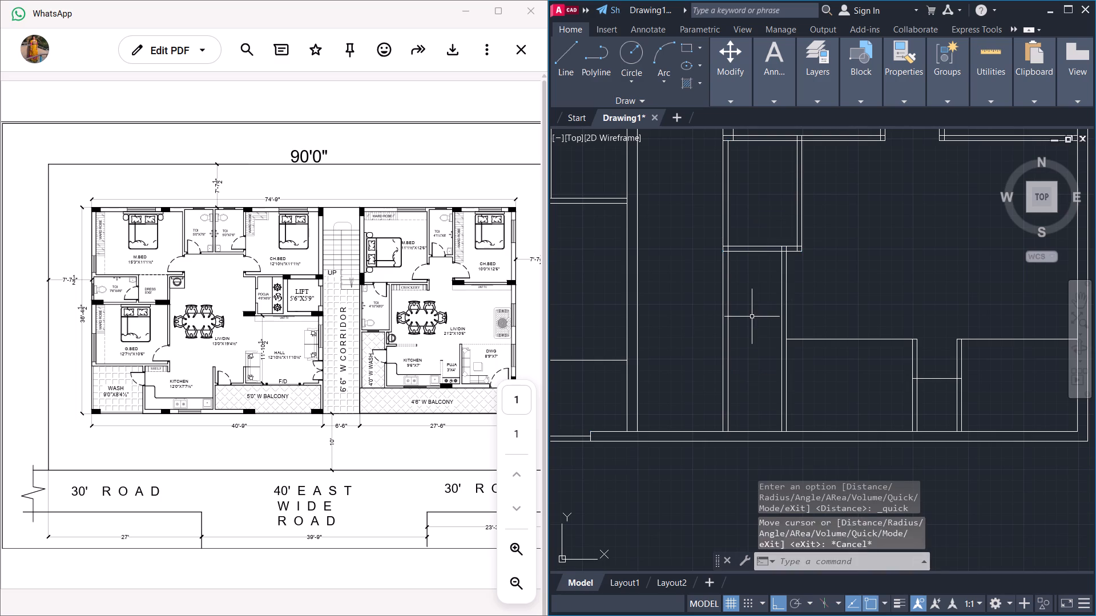
key(Escape)
Move the east unit's kitchen, pooja and wash partition lines 4'6" north from the south outer wall.
scroll(850, 304, down, 1)
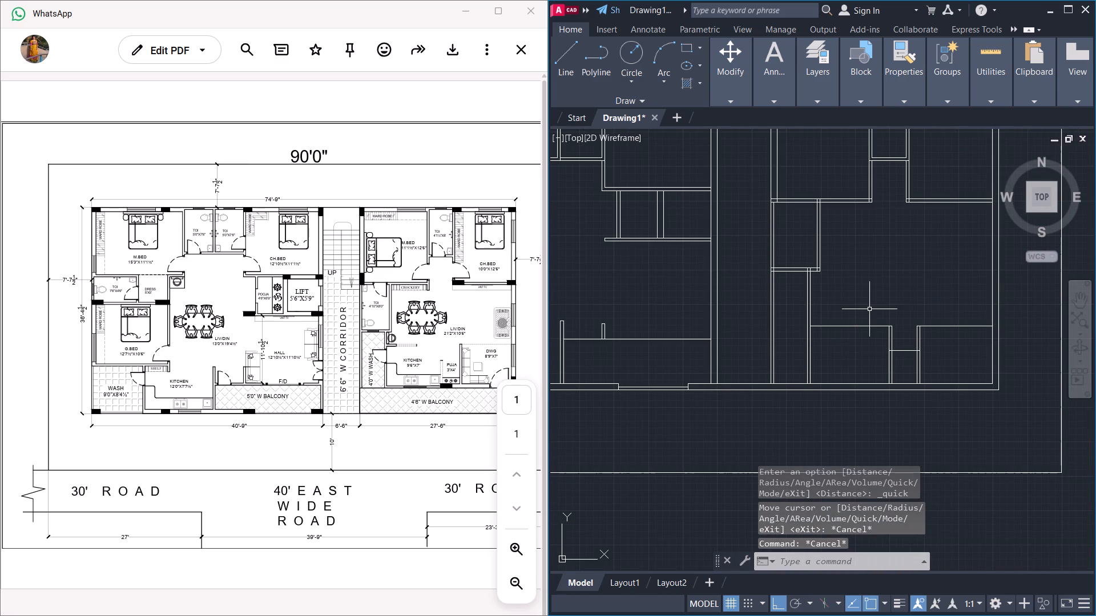
middle_drag(867, 311, 739, 306)
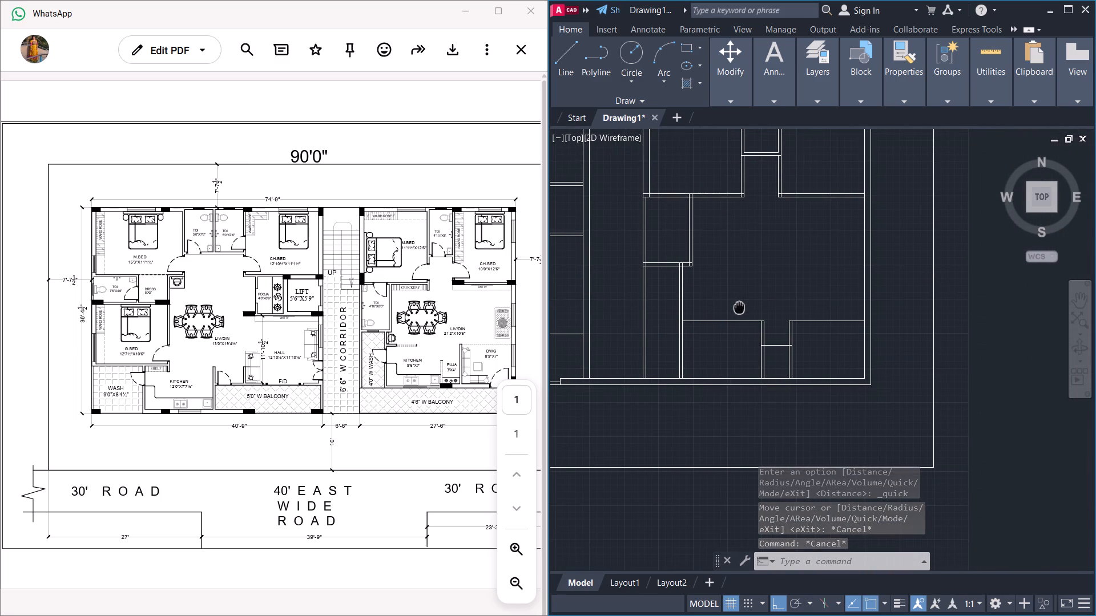
middle_drag(739, 306, 743, 304)
middle_drag(852, 299, 865, 298)
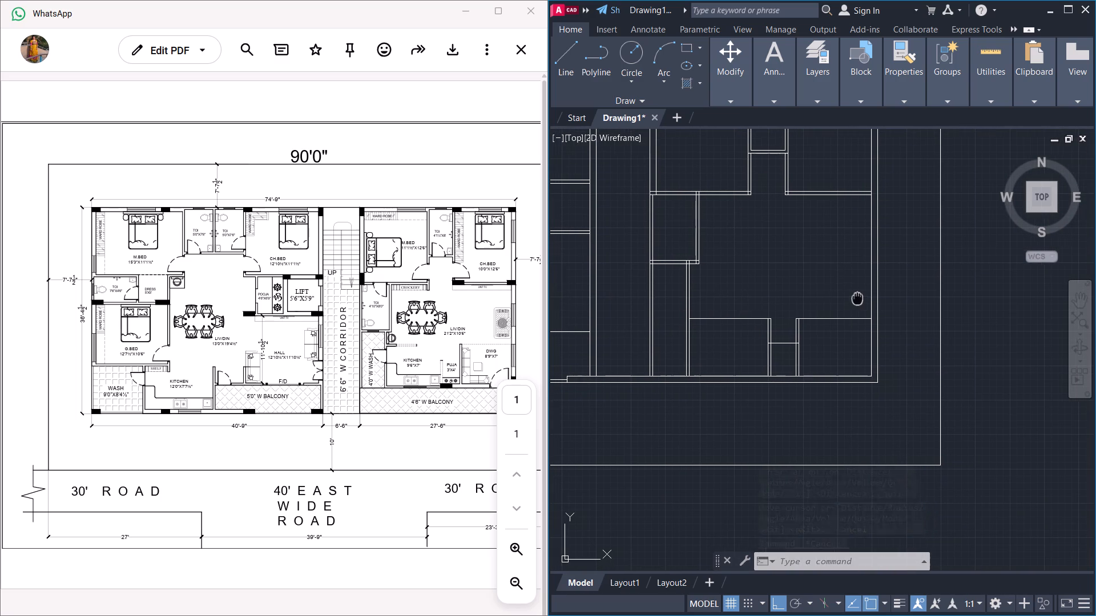
middle_drag(865, 298, 850, 310)
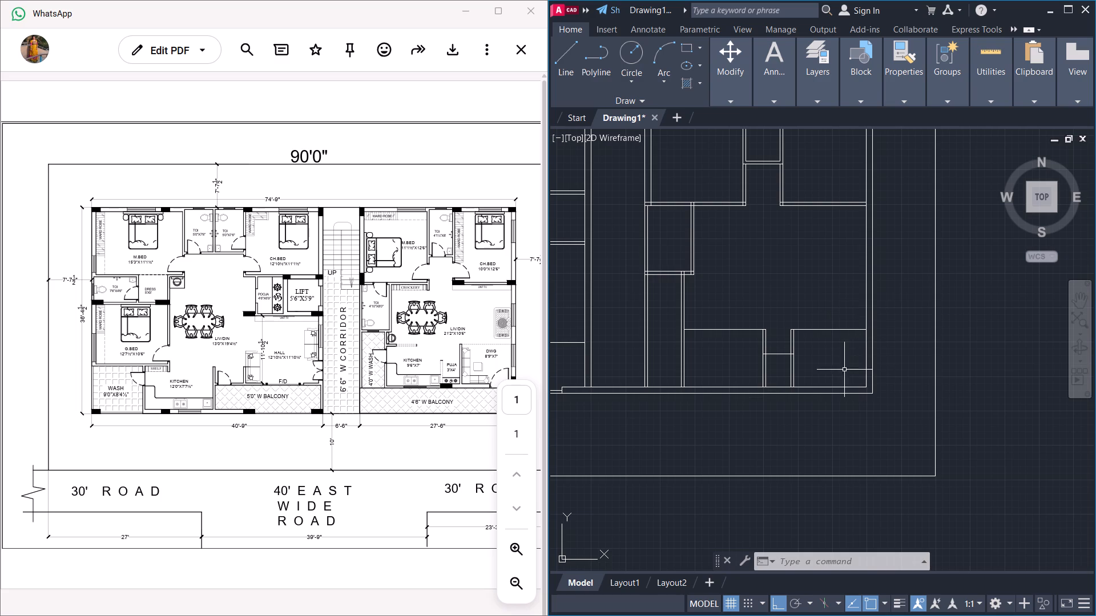
drag(844, 370, 841, 364)
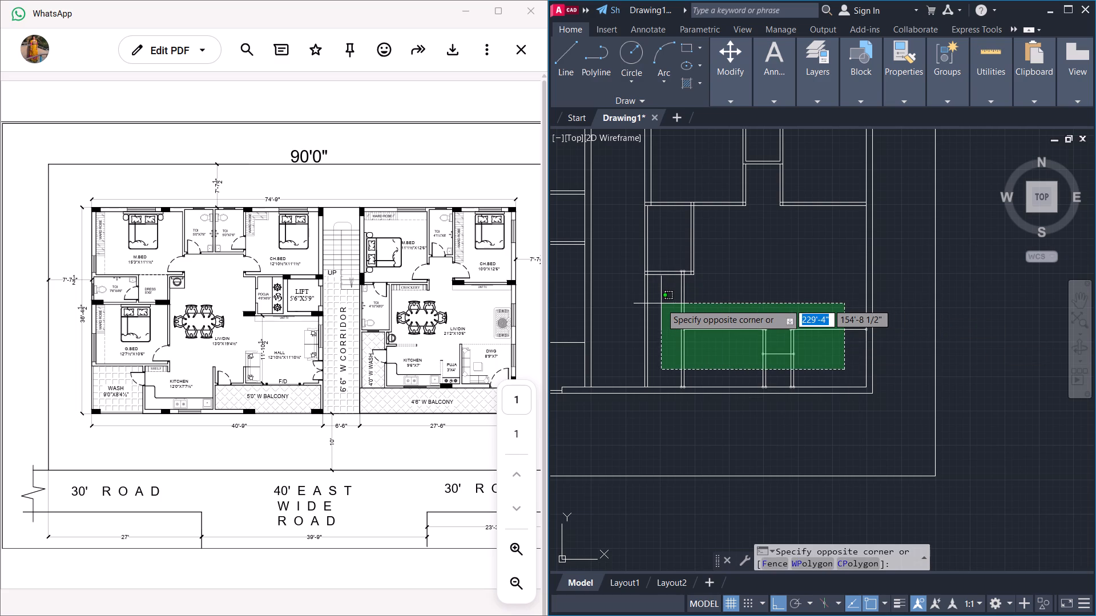
click(661, 303)
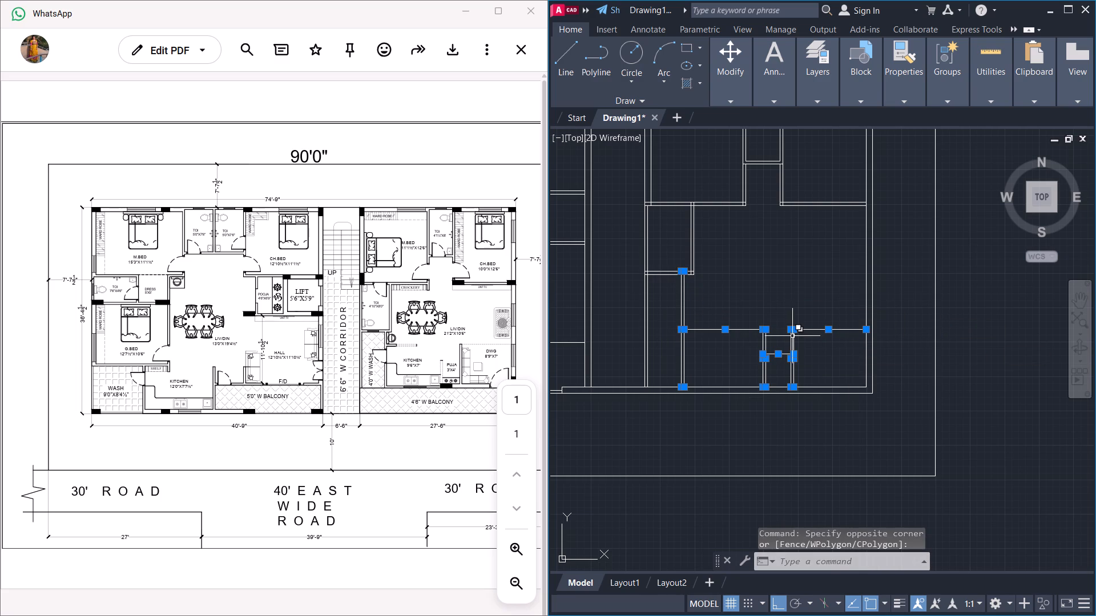
key(m)
key(Return)
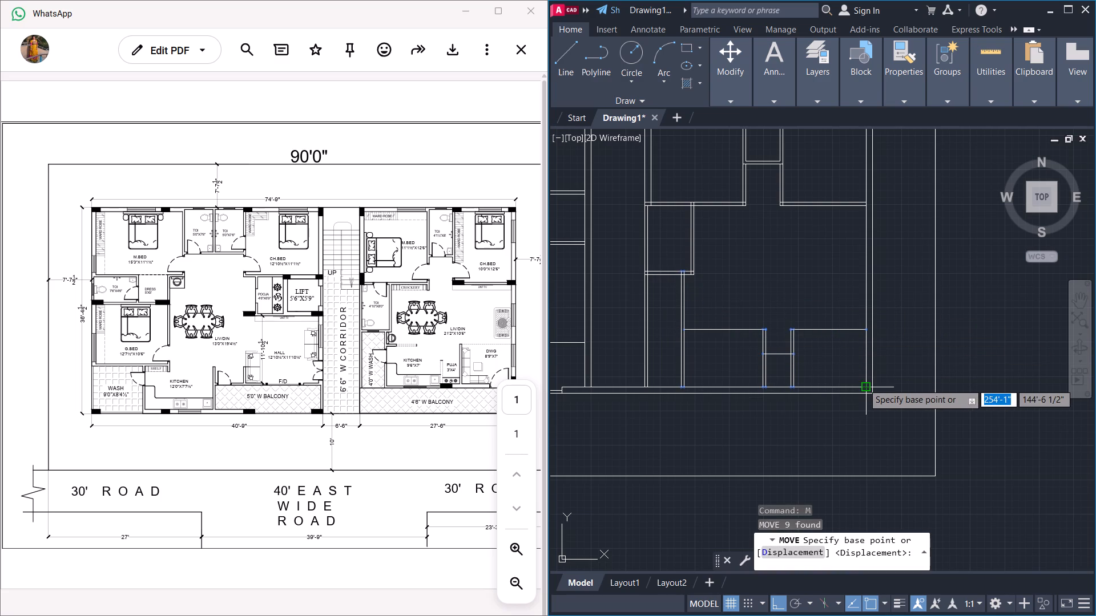
click(863, 383)
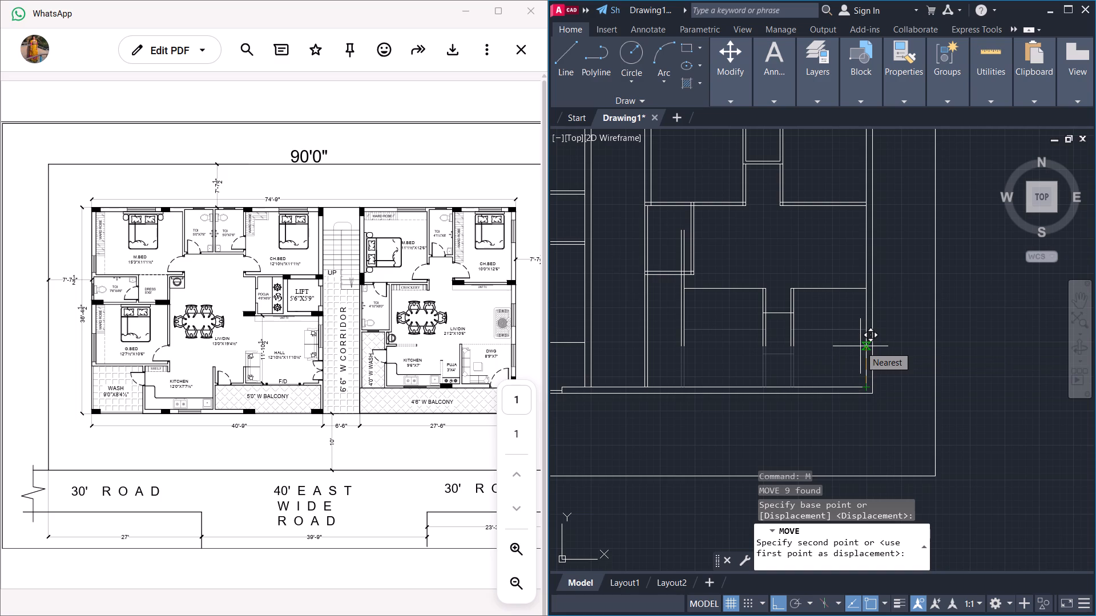
key(4)
key(apostrophe)
text(6")
key(Return)
key(Escape)
key(Escape)
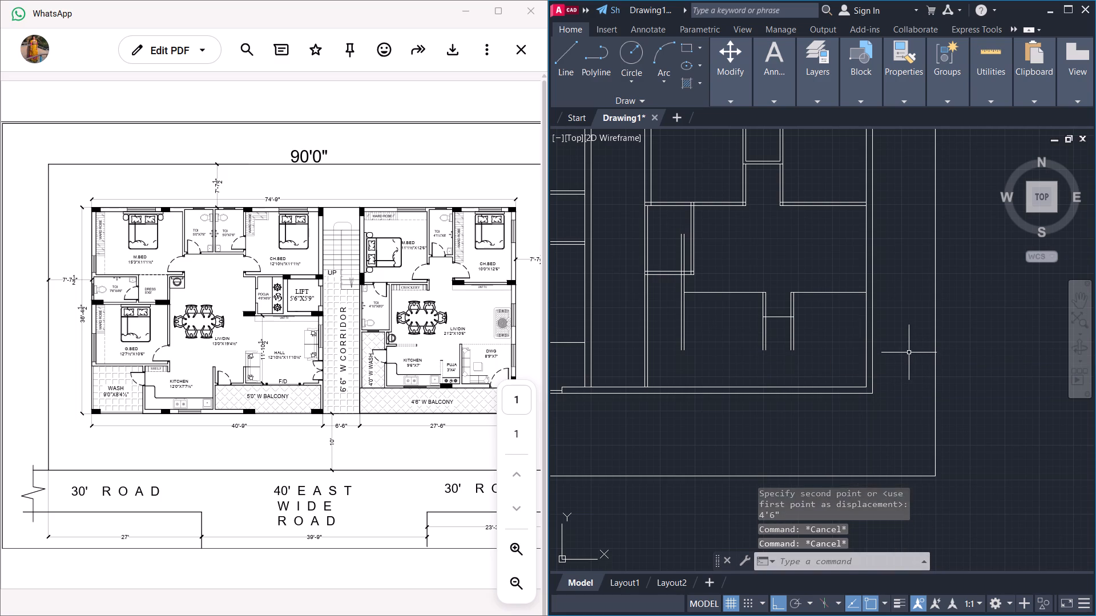
key(Escape)
key(Escape)
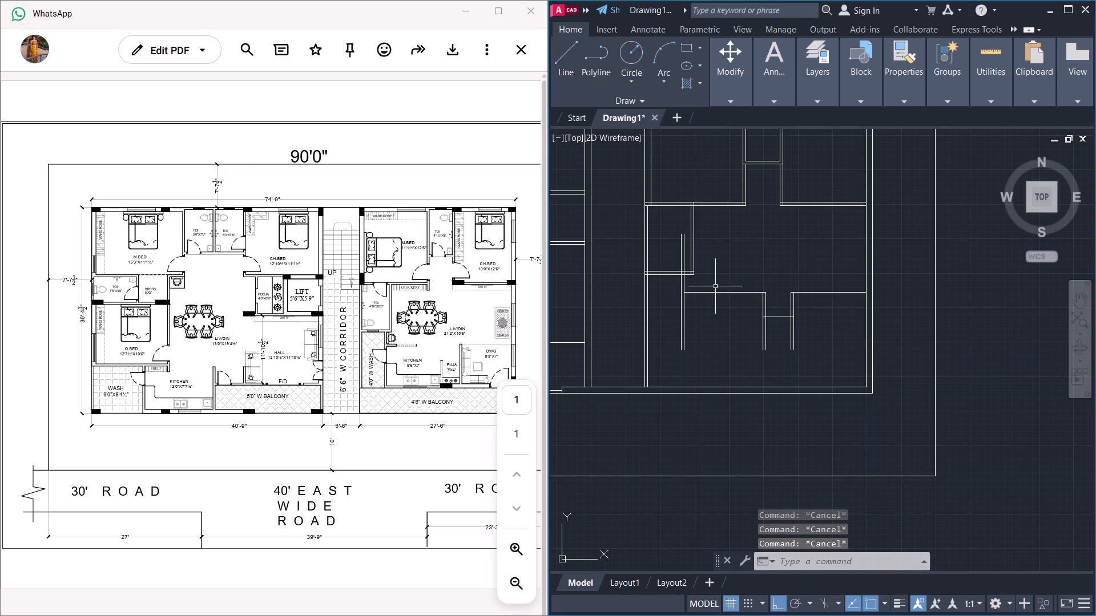
Trim the two wash partition lines that extend north into the east unit's toilet.
key(t)
key(r)
key(Return)
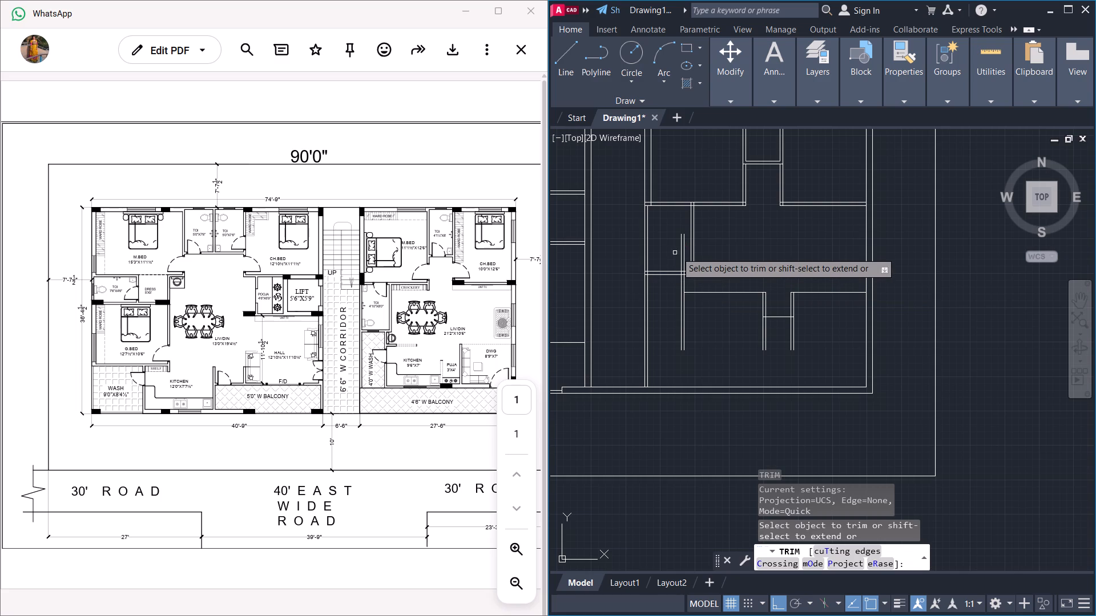
click(682, 252)
click(683, 252)
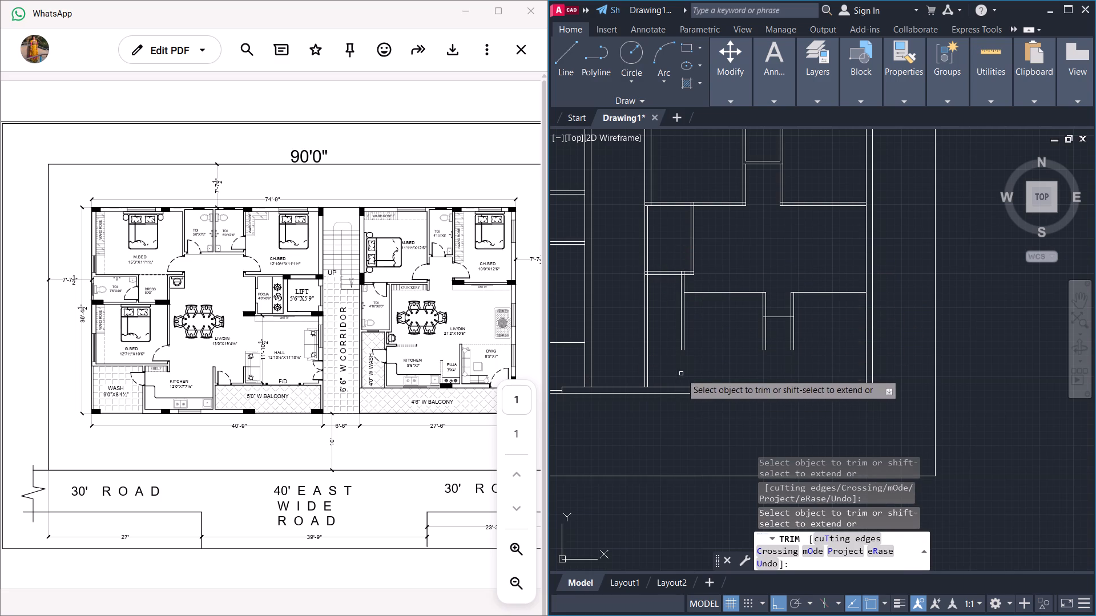
key(Escape)
key(Escape)
key(Escape)
Draw a horizontal line about 26'-2" long from the corridor wall to the east wall, near the kitchen partitions' south ends.
key(l)
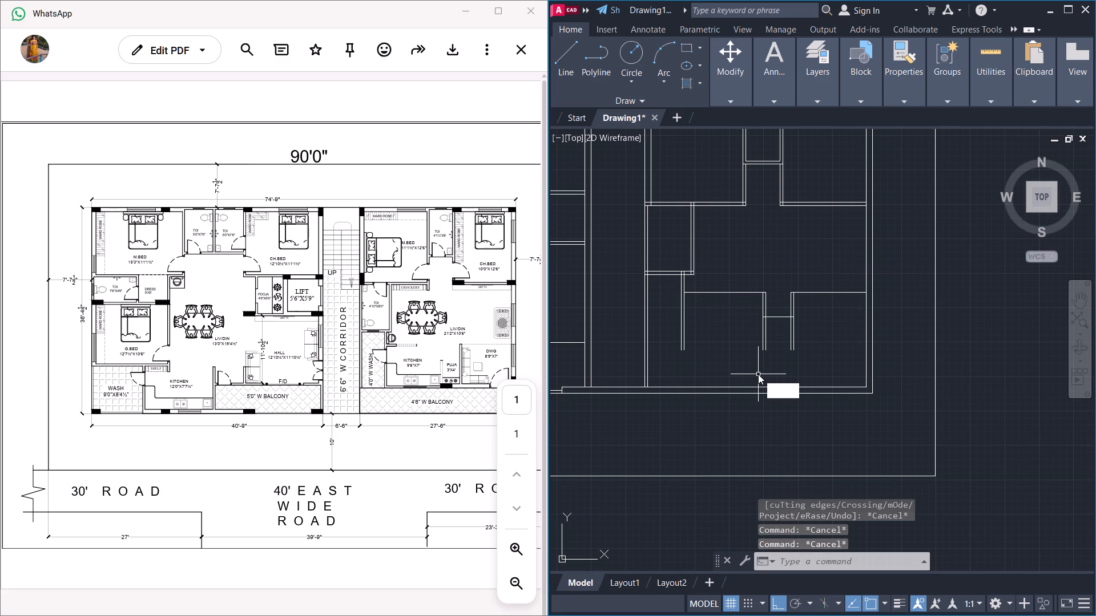
key(Return)
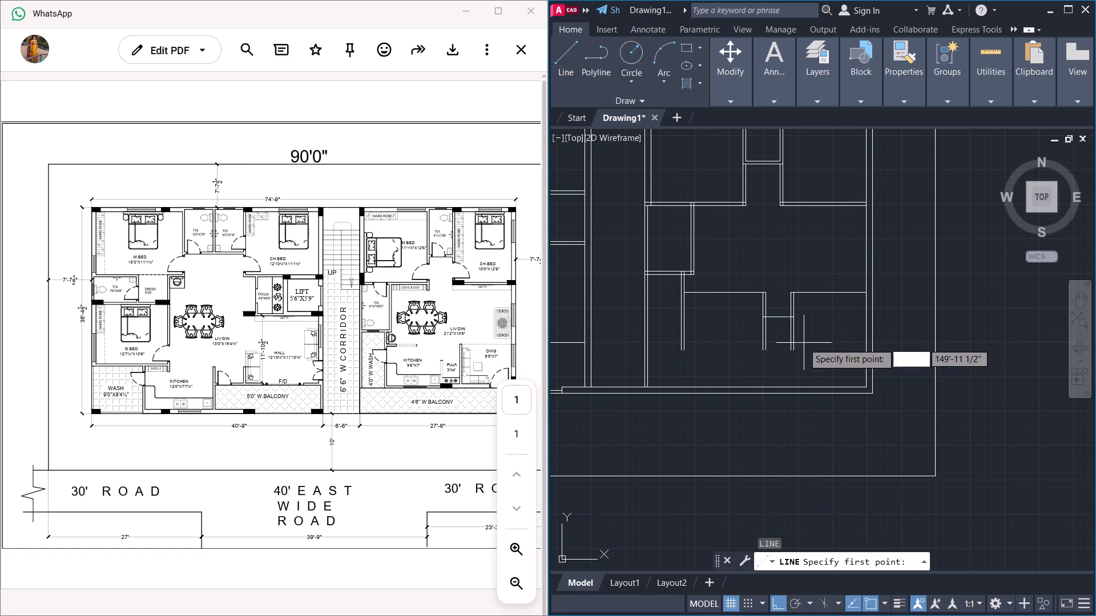
click(647, 350)
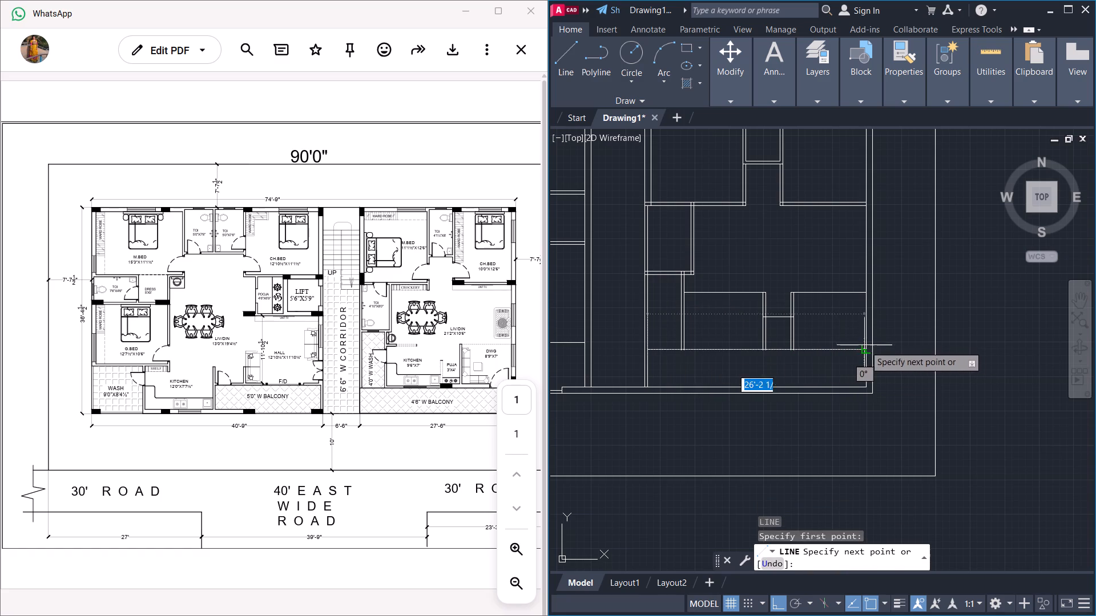
click(867, 348)
key(Escape)
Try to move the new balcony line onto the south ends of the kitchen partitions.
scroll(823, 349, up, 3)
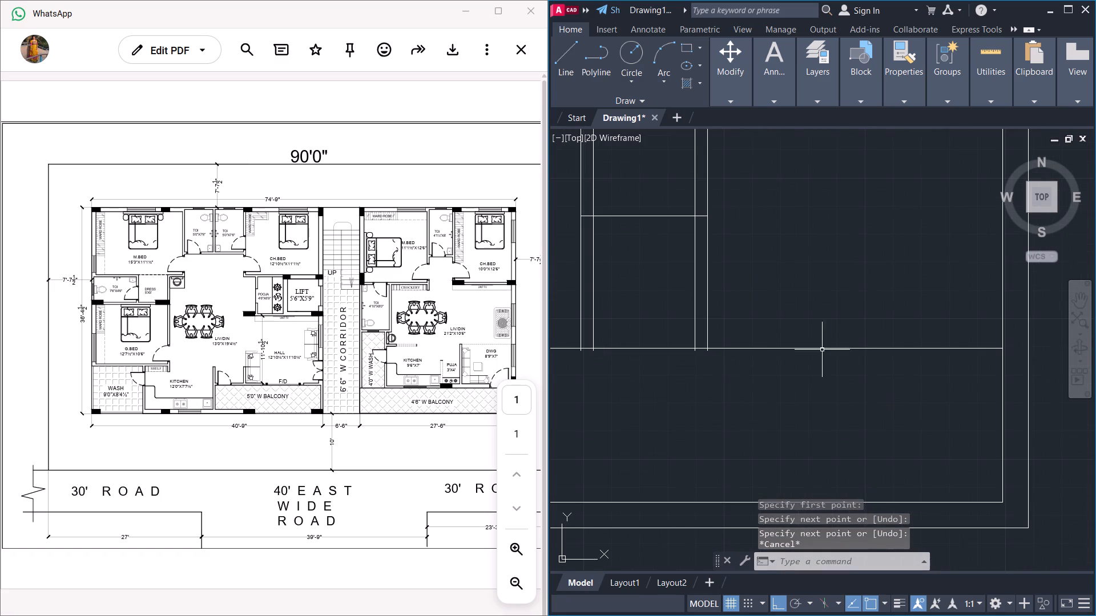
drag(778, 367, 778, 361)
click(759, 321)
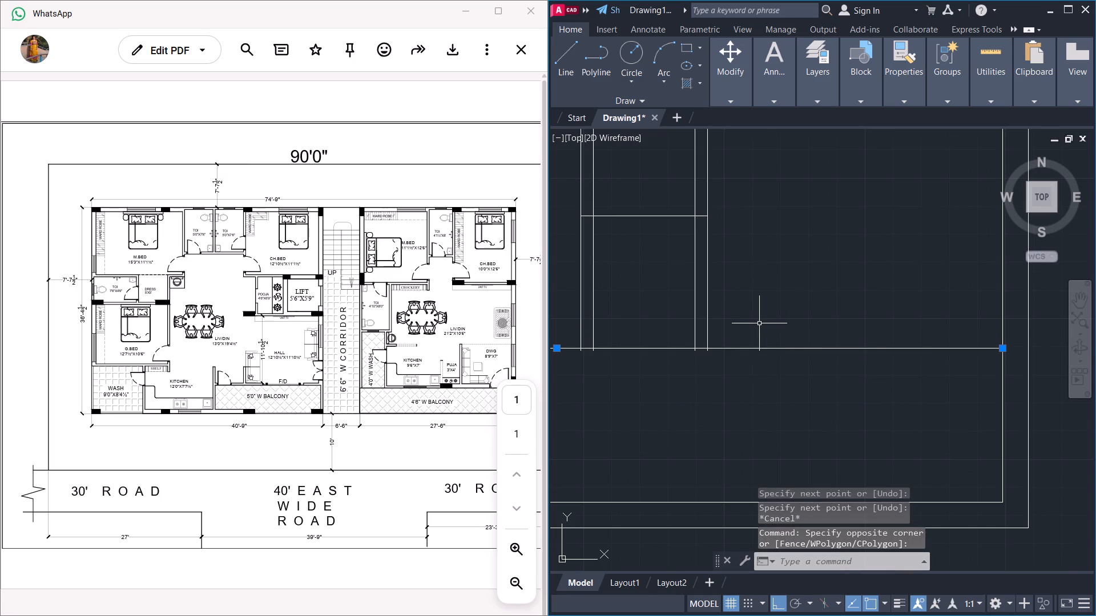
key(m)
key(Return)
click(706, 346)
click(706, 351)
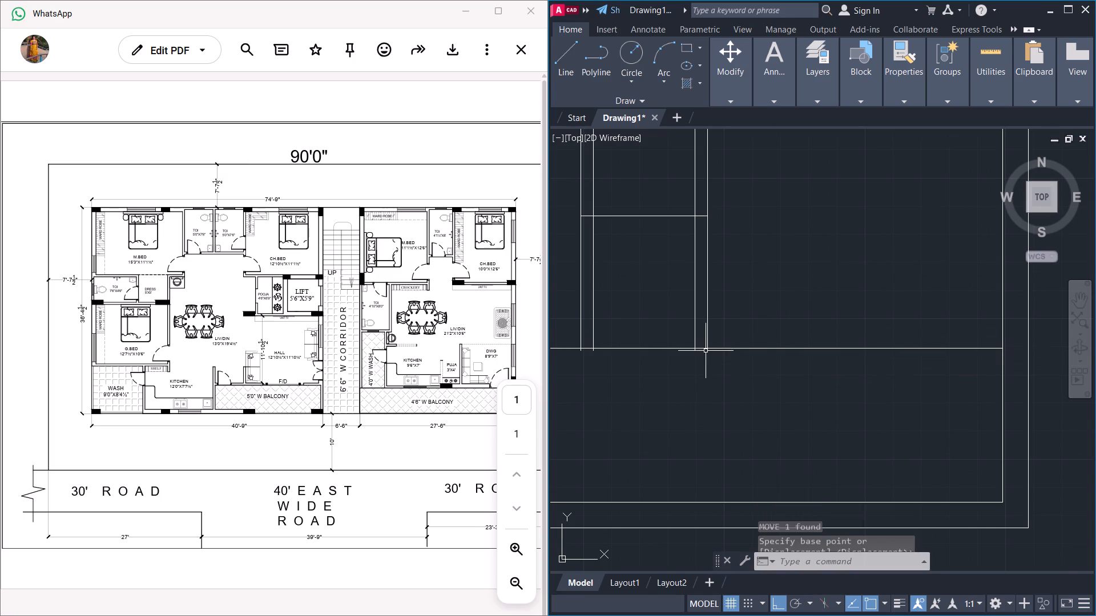
Move the balcony line slightly south so it meets the end of the pooja partition.
scroll(717, 349, up, 3)
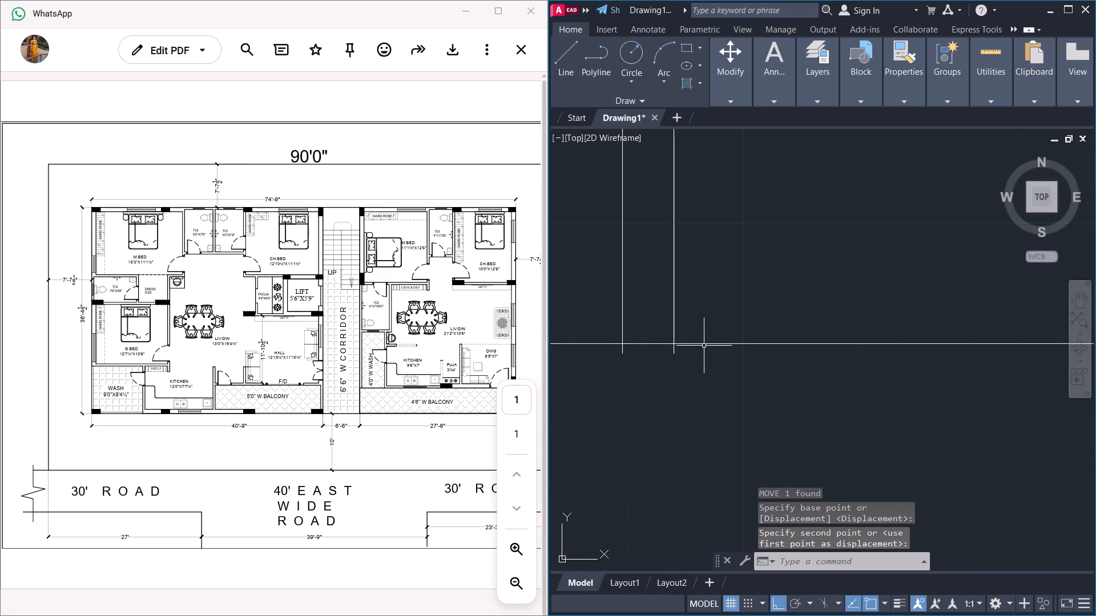
click(704, 346)
click(704, 331)
drag(724, 363, 720, 347)
click(701, 309)
click(752, 373)
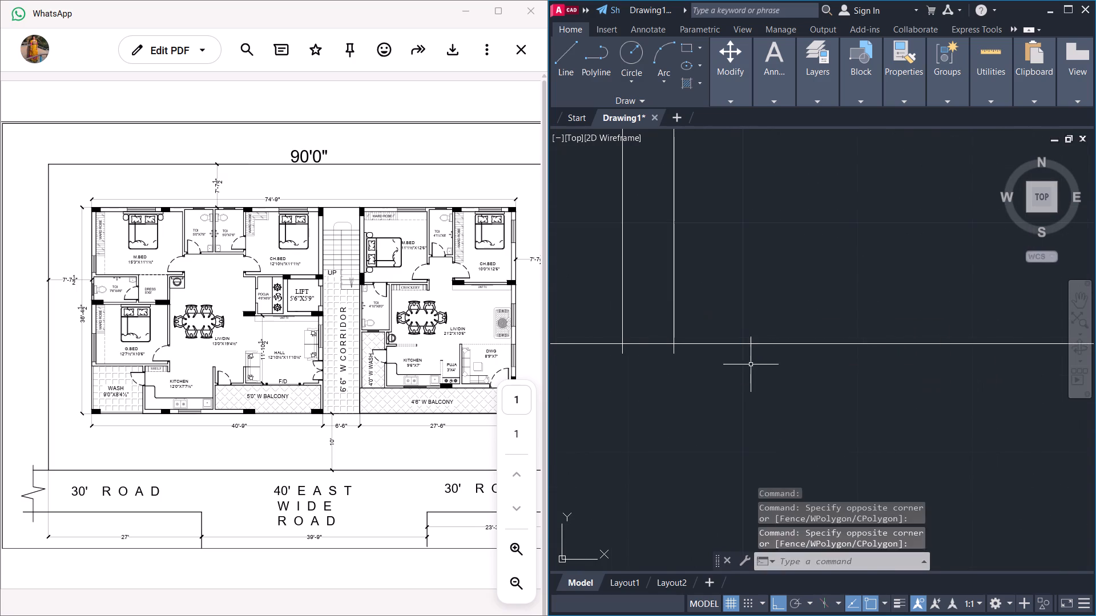
drag(772, 382, 752, 360)
click(696, 295)
key(m)
key(Return)
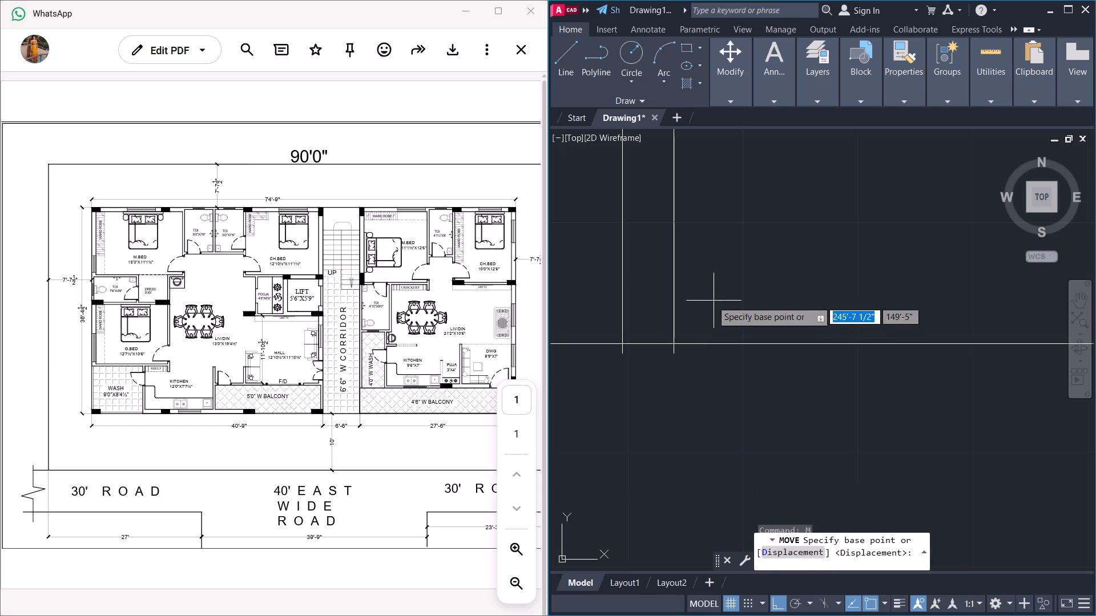
click(676, 342)
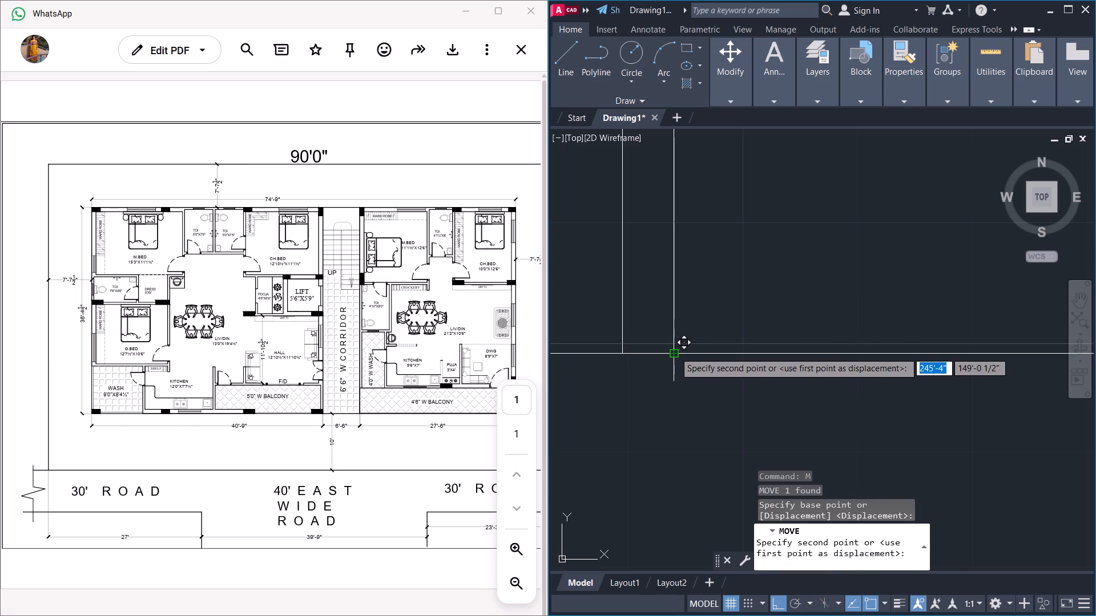
click(675, 352)
key(Escape)
key(Escape)
key(Escape)
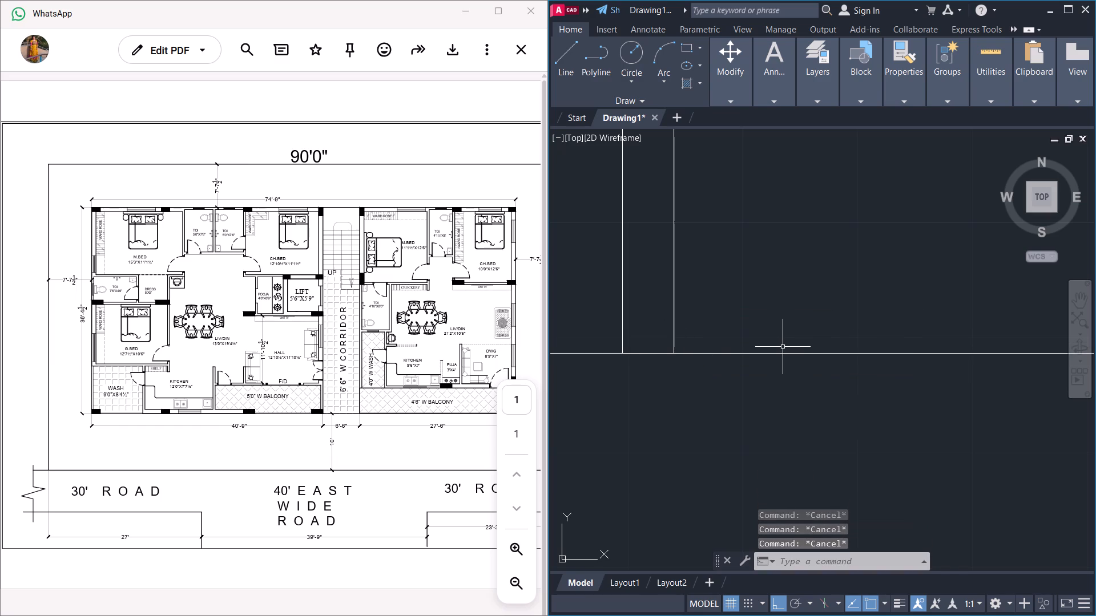
Trim the toilet's south wall junction with the corridor wall, removing the crossing line and both short stubs.
scroll(783, 347, down, 3)
scroll(854, 368, down, 4)
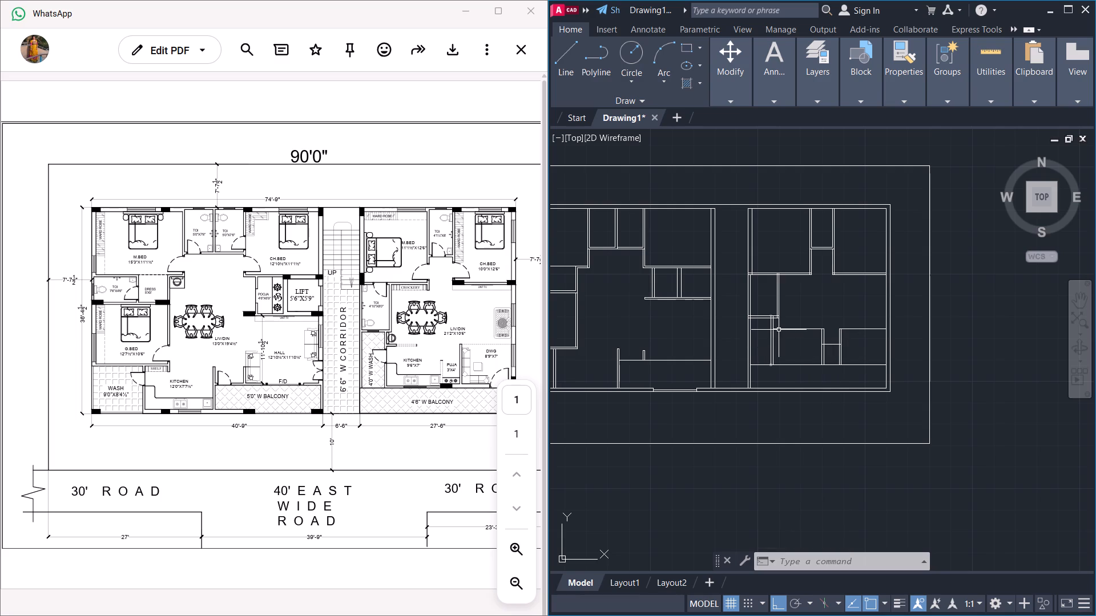
scroll(779, 329, up, 4)
text(tr)
key(Return)
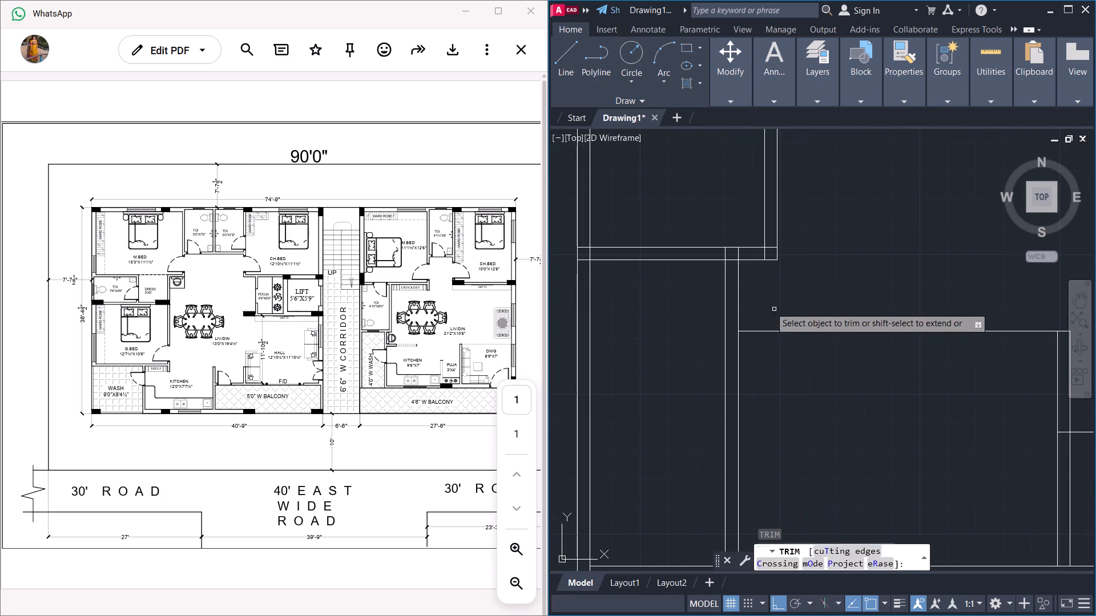
click(590, 252)
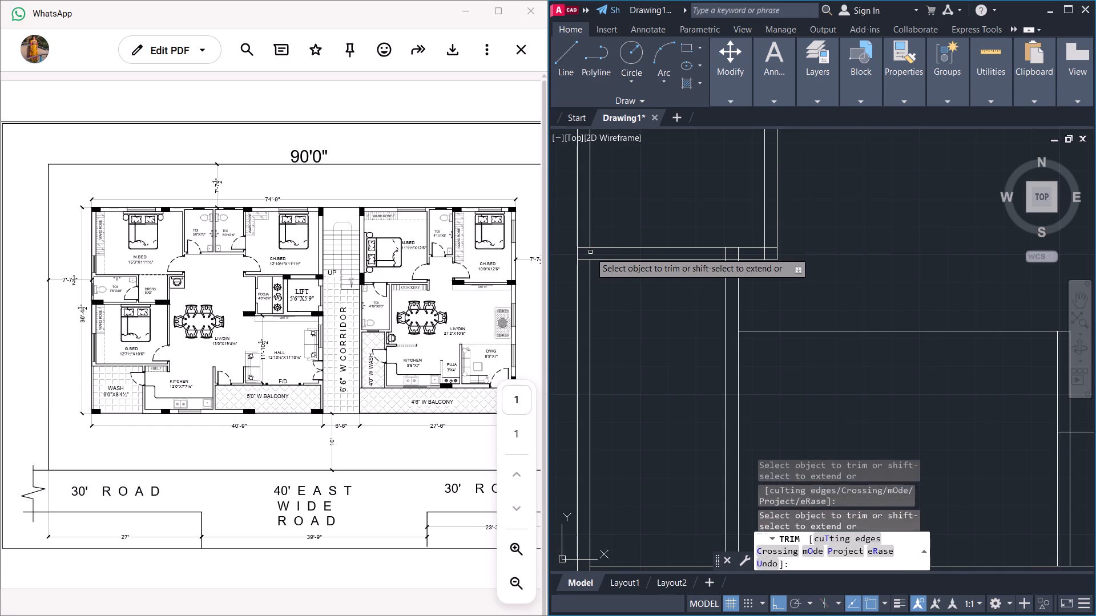
drag(585, 245, 589, 272)
drag(586, 259, 587, 264)
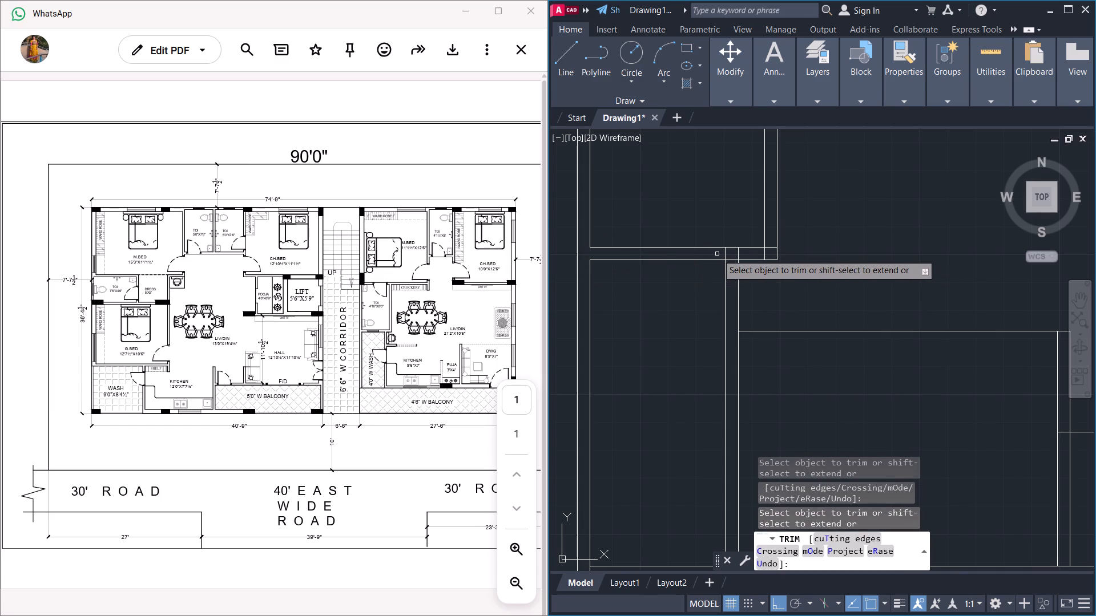
Trim the overlapping lines in the toilet's south wall at the wash partition and the toilet's southeast corner.
drag(717, 254, 771, 242)
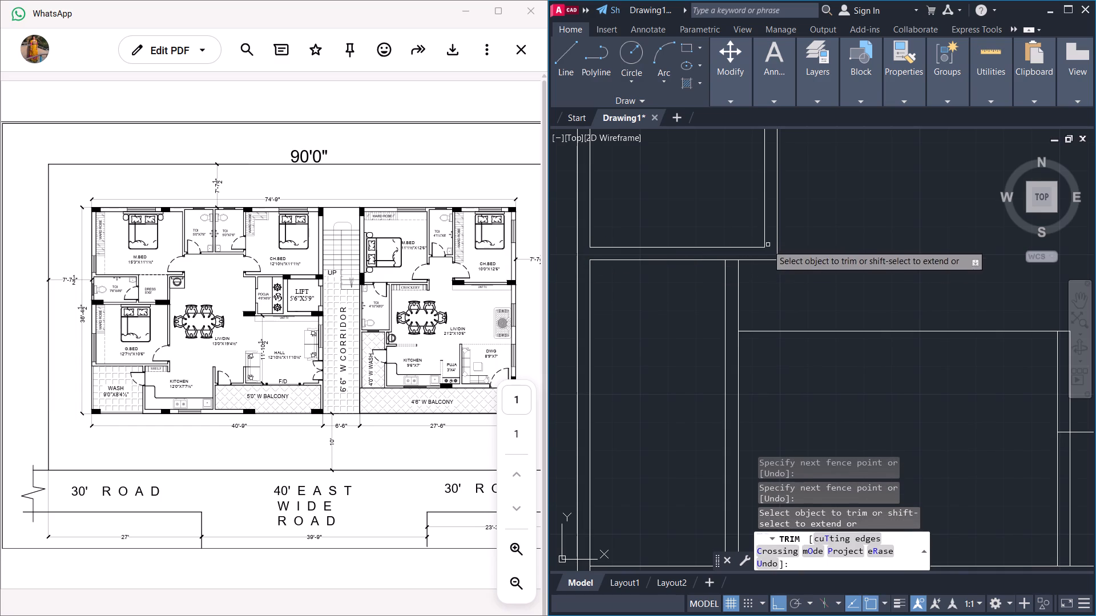
click(733, 260)
key(Escape)
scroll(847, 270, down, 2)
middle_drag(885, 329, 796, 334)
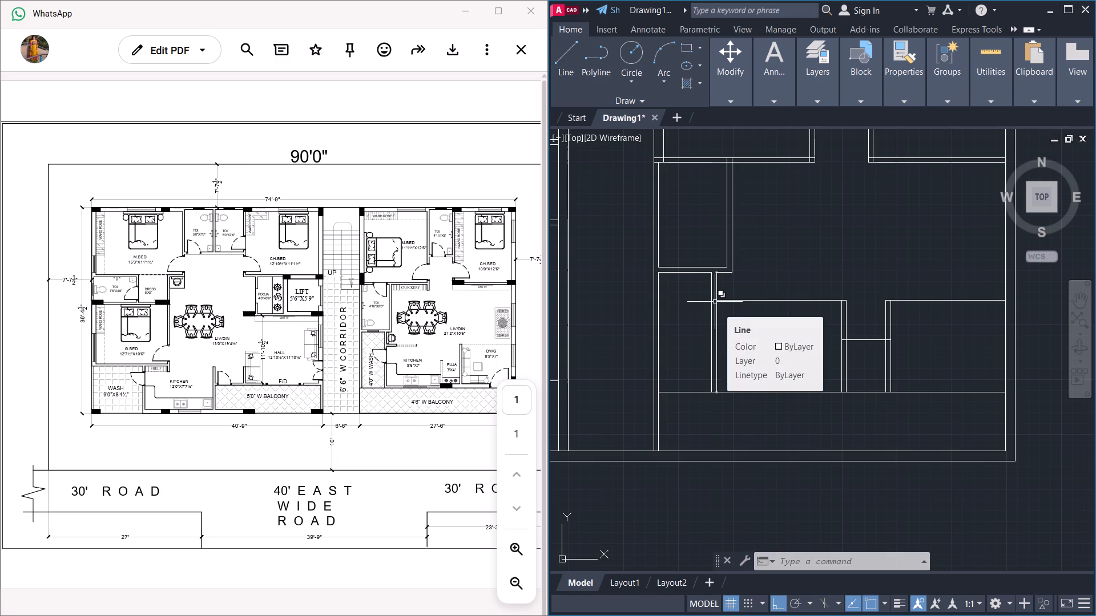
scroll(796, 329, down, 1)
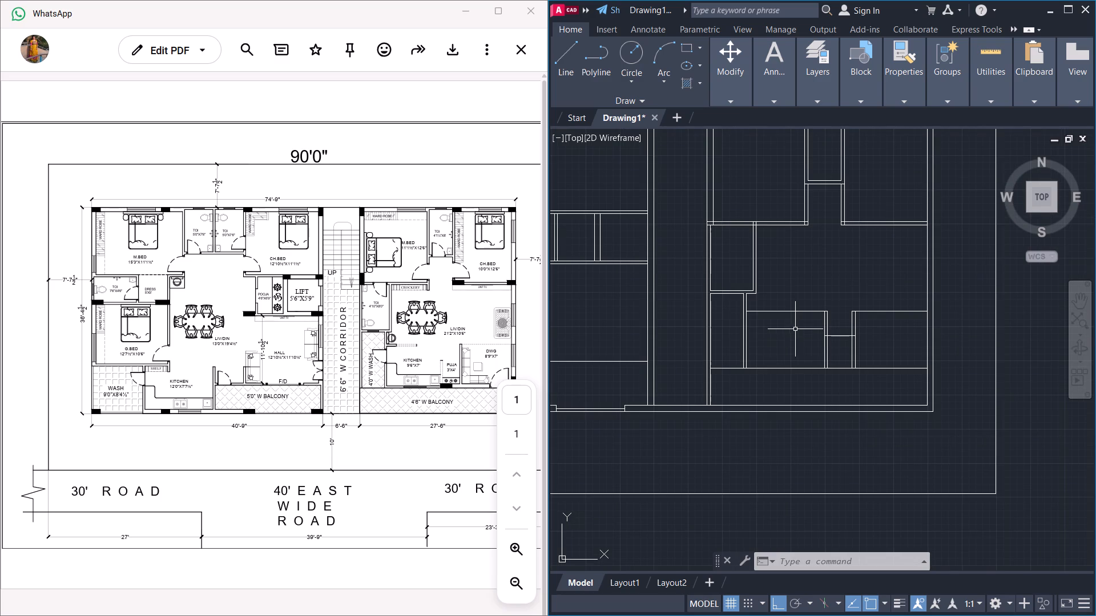
Measure the clear size of the east unit's drawing room beside the pooja.
scroll(825, 382, up, 2)
scroll(815, 372, down, 1)
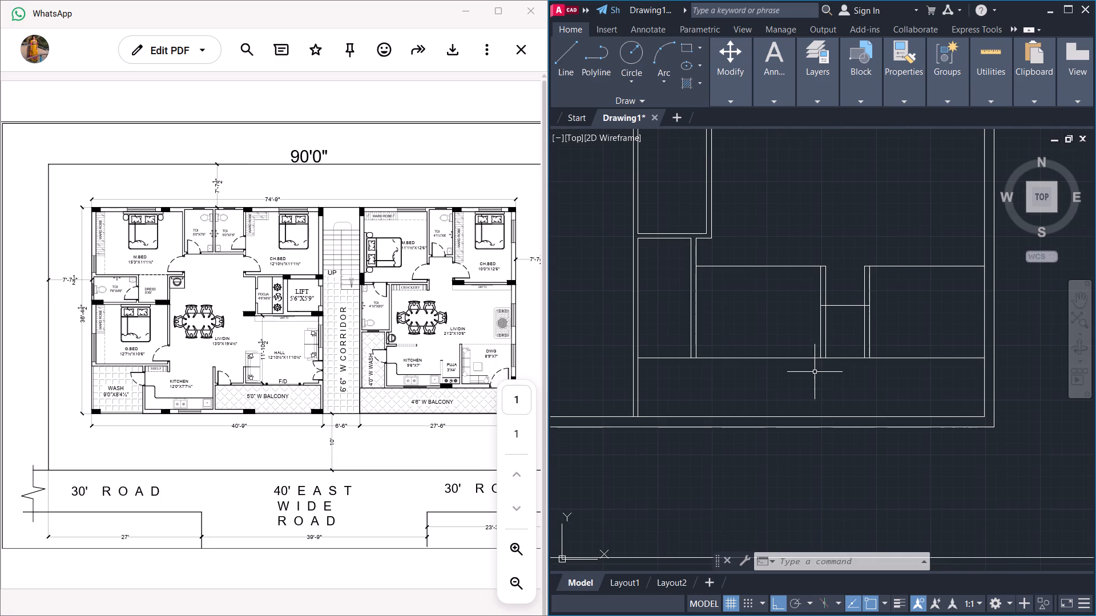
middle_drag(855, 379, 832, 388)
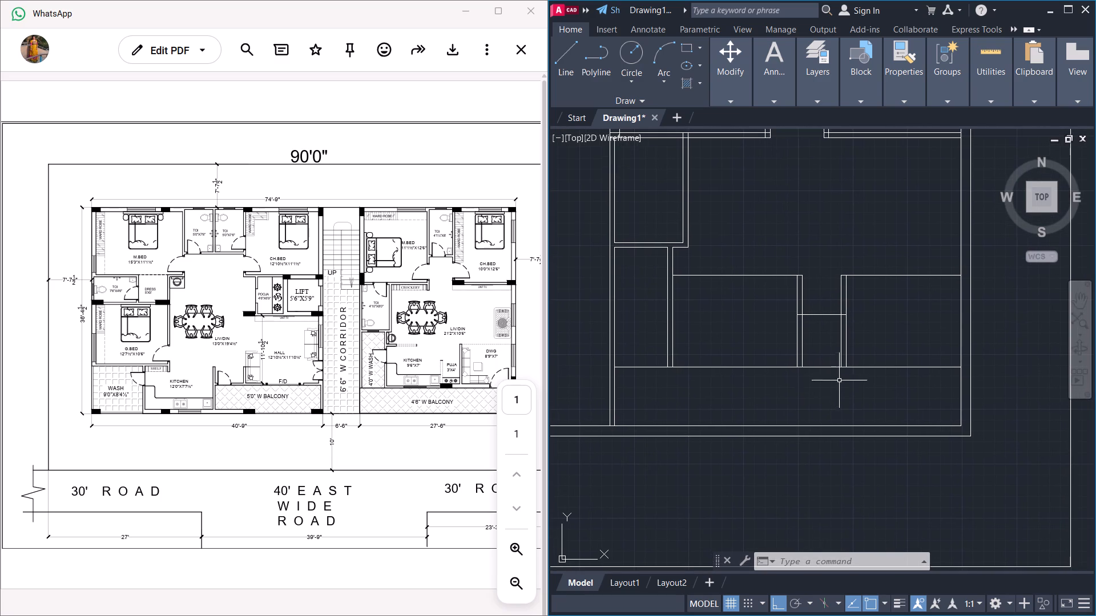
click(989, 100)
click(985, 98)
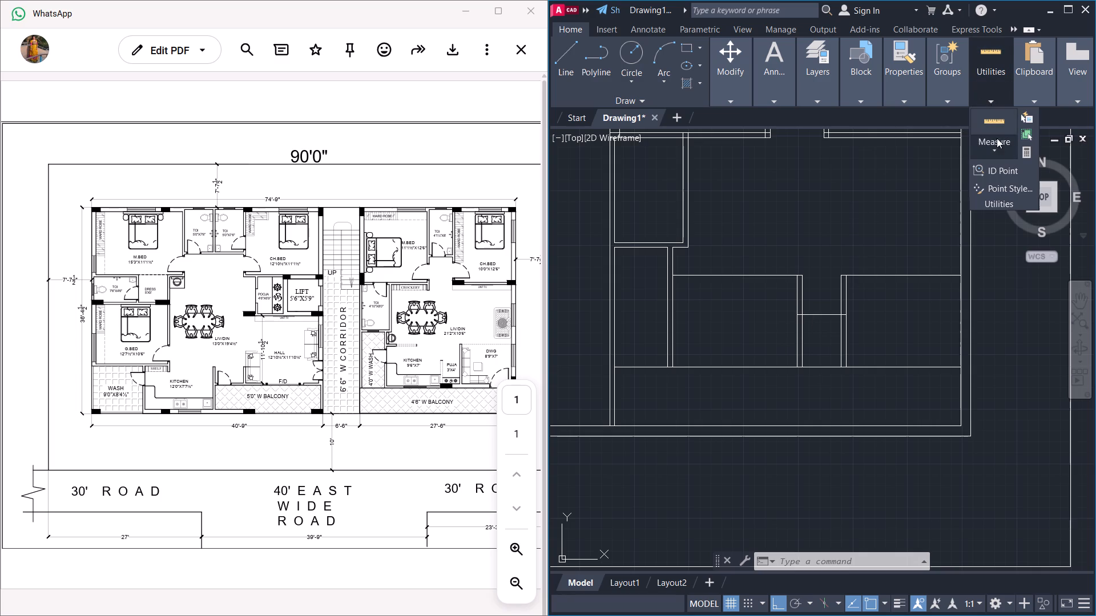
click(996, 148)
click(999, 173)
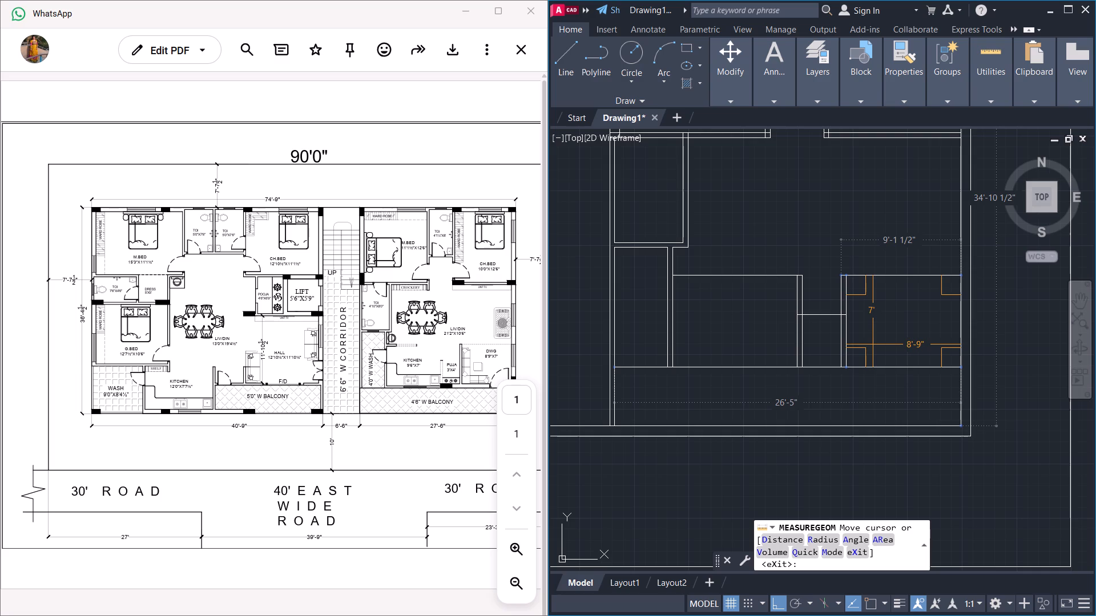
key(Escape)
key(Escape)
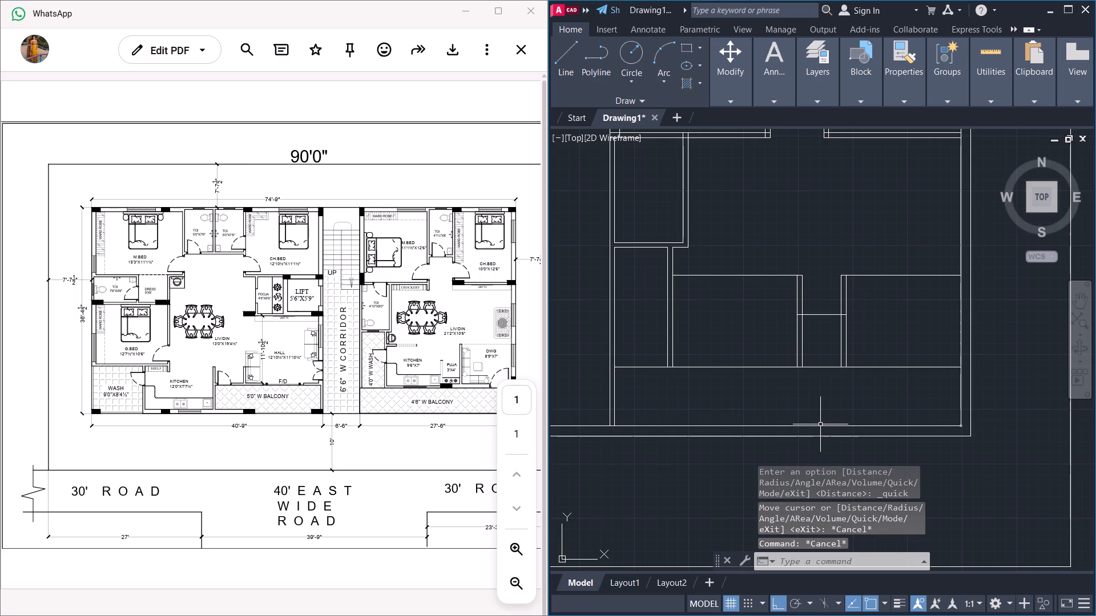
Trim away the east balcony's inner south wall line and extend the inner east wall line to the outer south wall line.
text(tr)
key(Return)
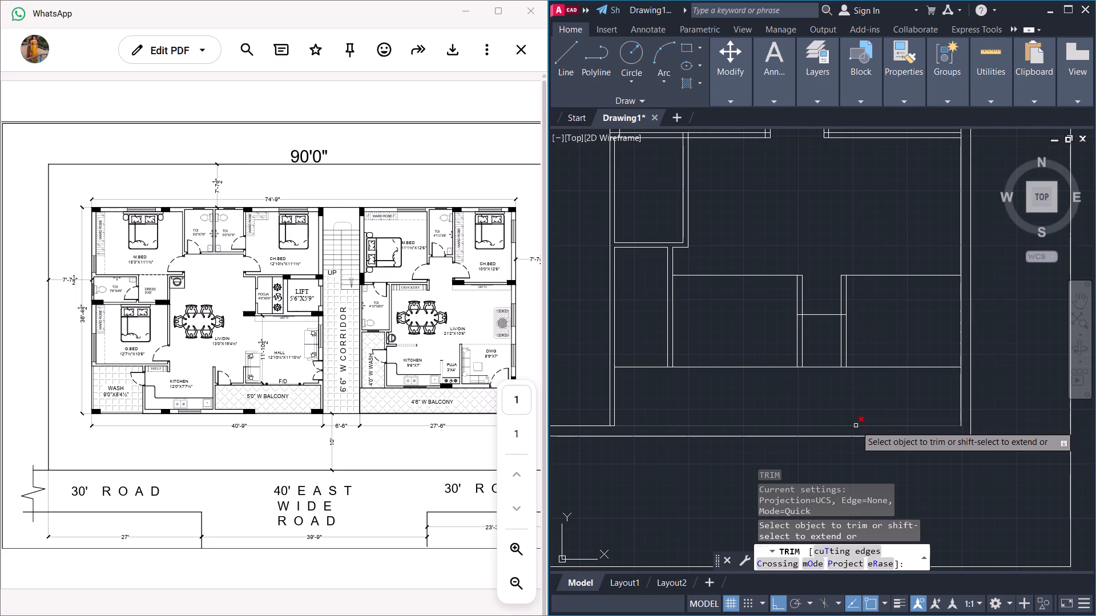
click(852, 425)
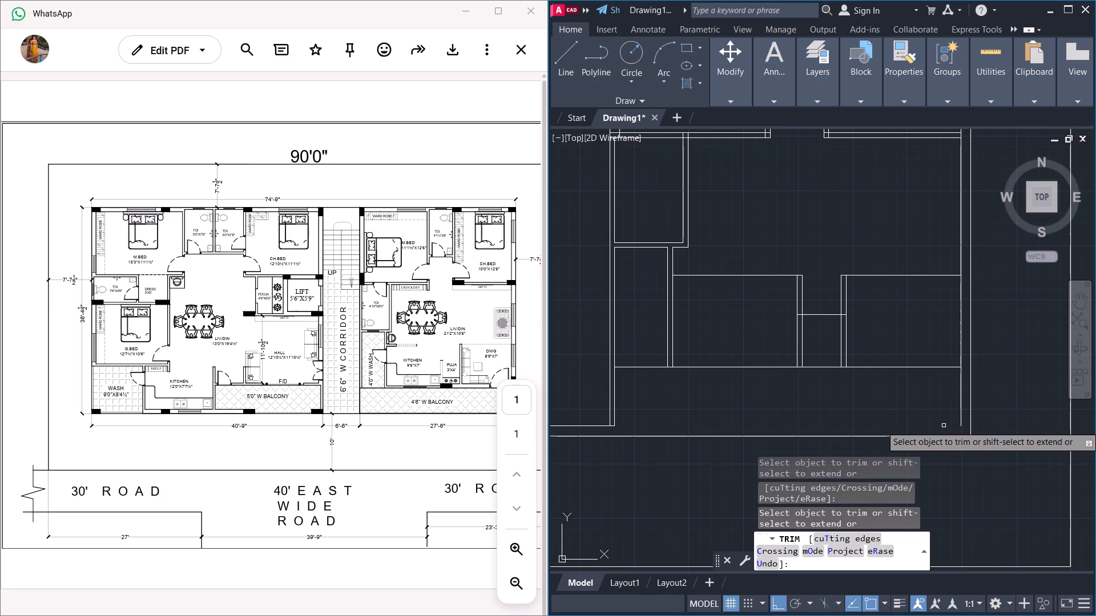
shift+click(960, 419)
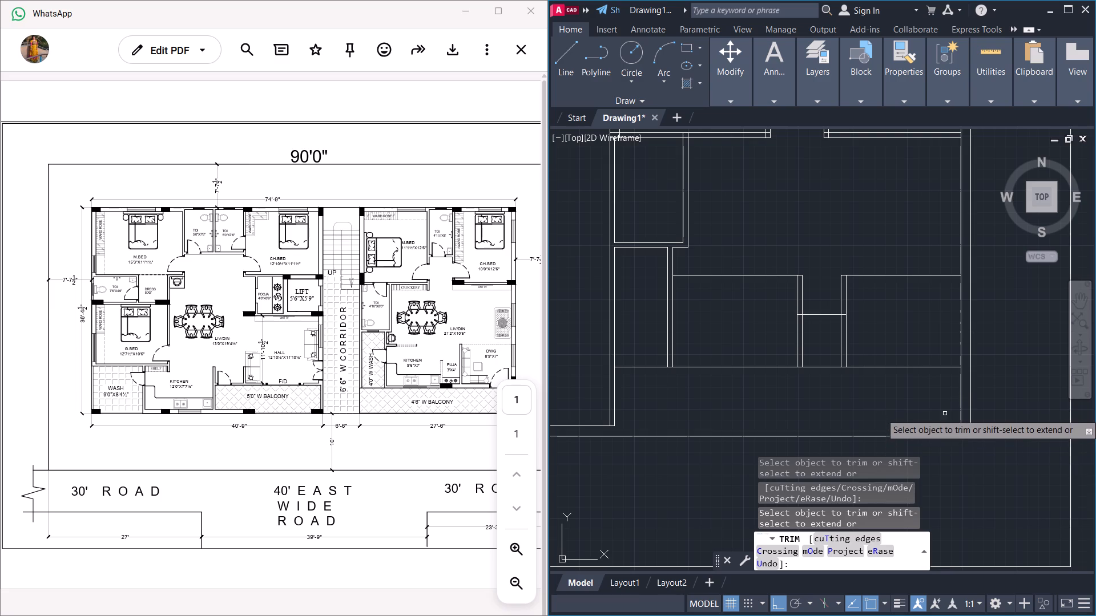
key(Escape)
key(Escape)
key(Escape)
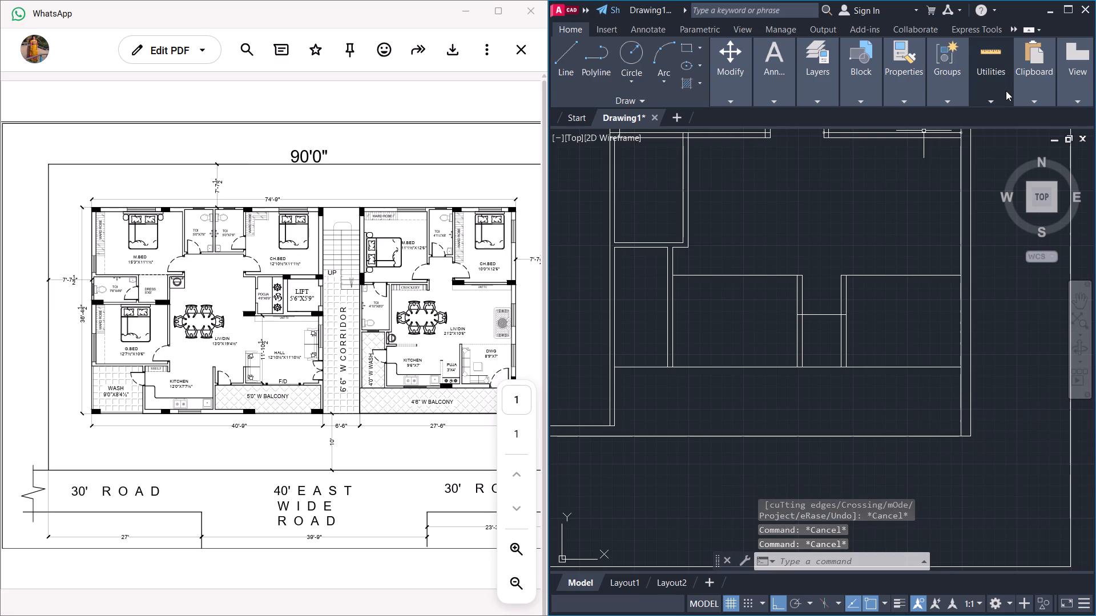
Measure the east balcony's depth up to the outer south wall line.
click(993, 98)
click(990, 151)
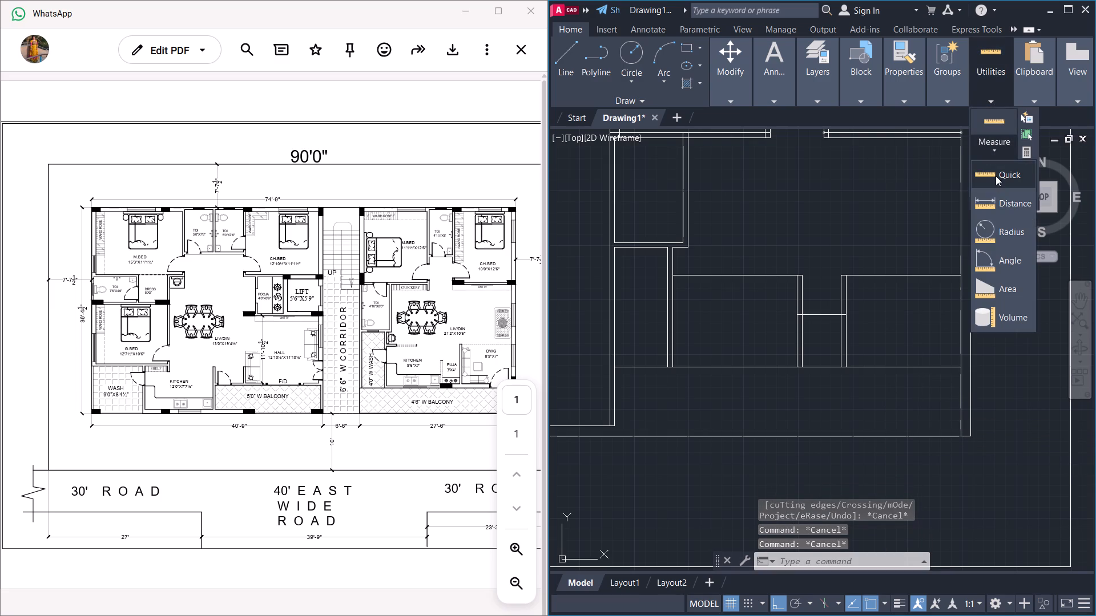
click(996, 173)
key(Escape)
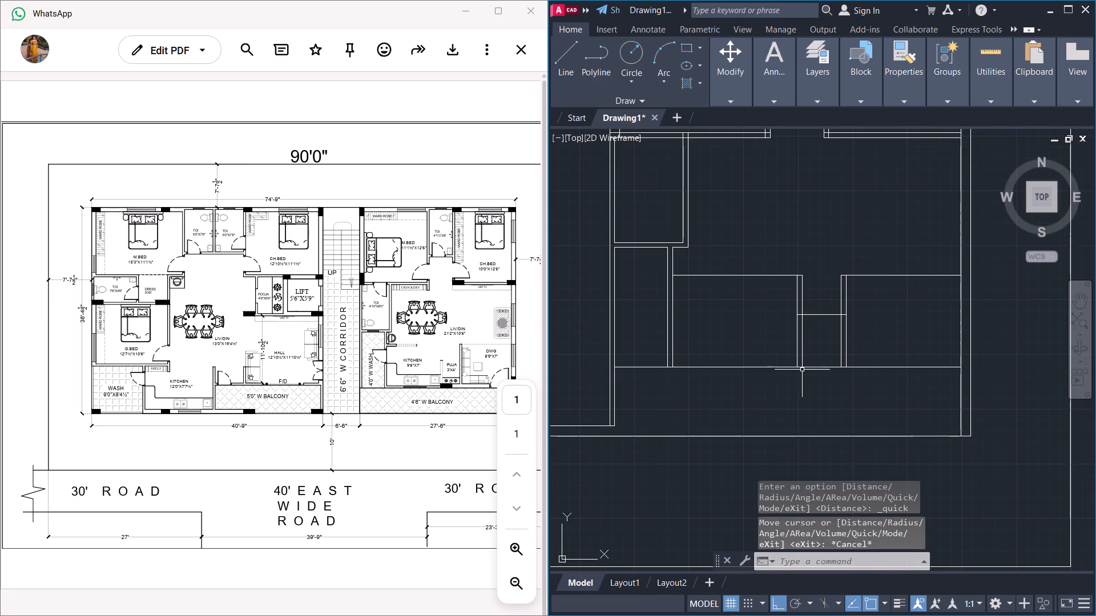
key(Escape)
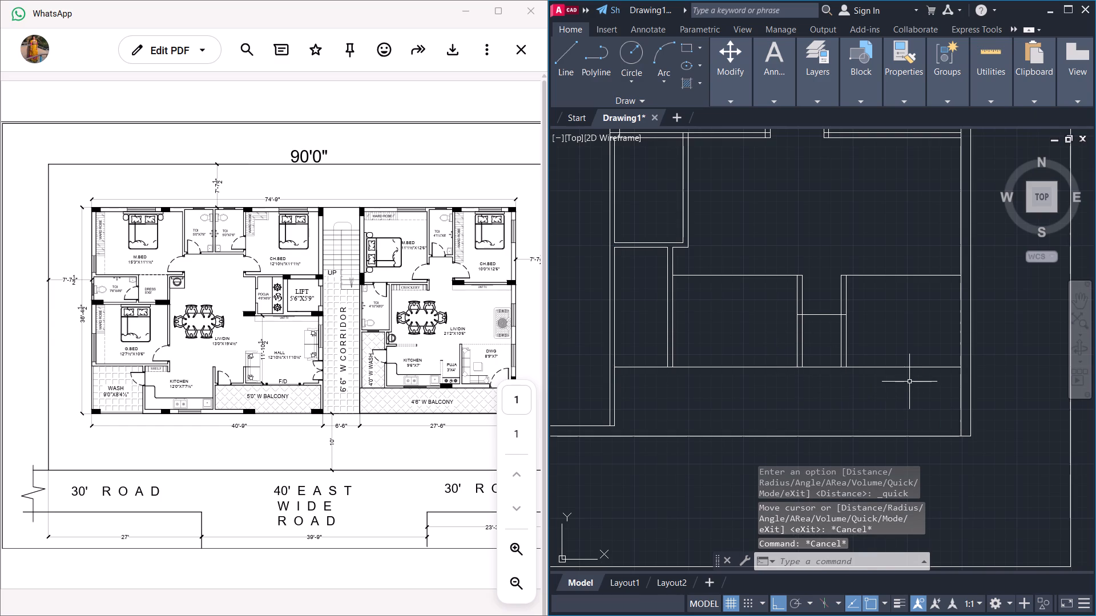
Move the east unit's wash, kitchen, pooja and drawing room partition lines together with the balcony line 4.5" south.
click(909, 382)
click(649, 265)
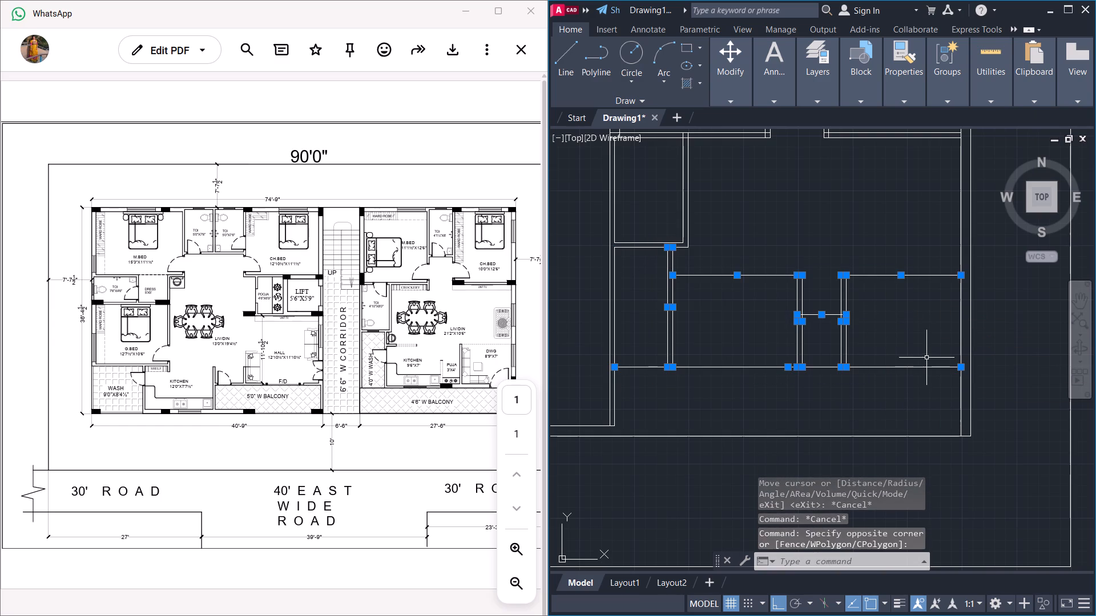
key(m)
key(Return)
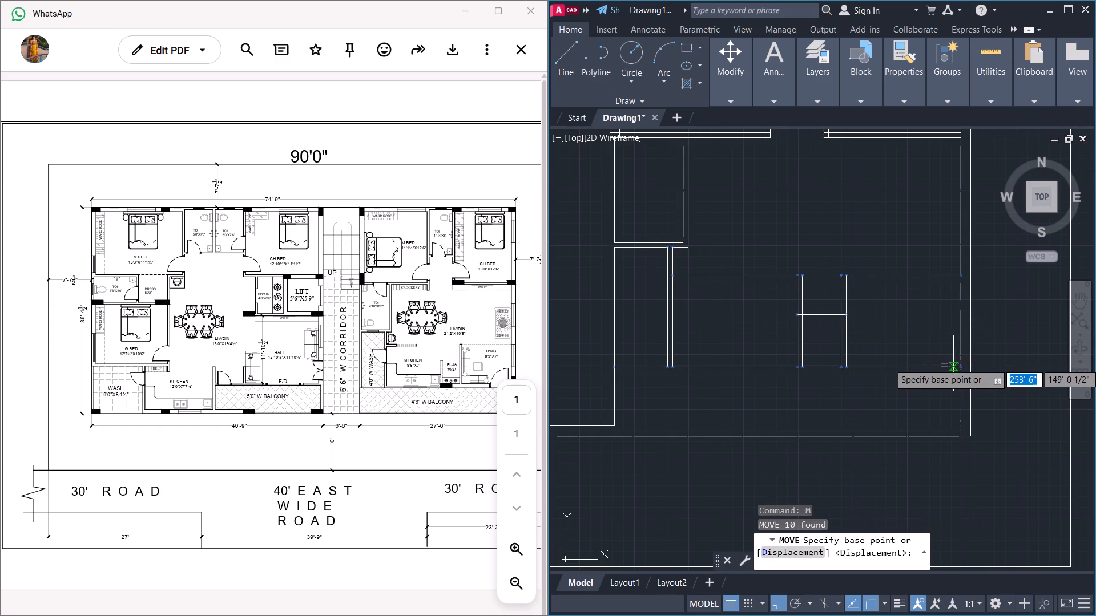
click(959, 365)
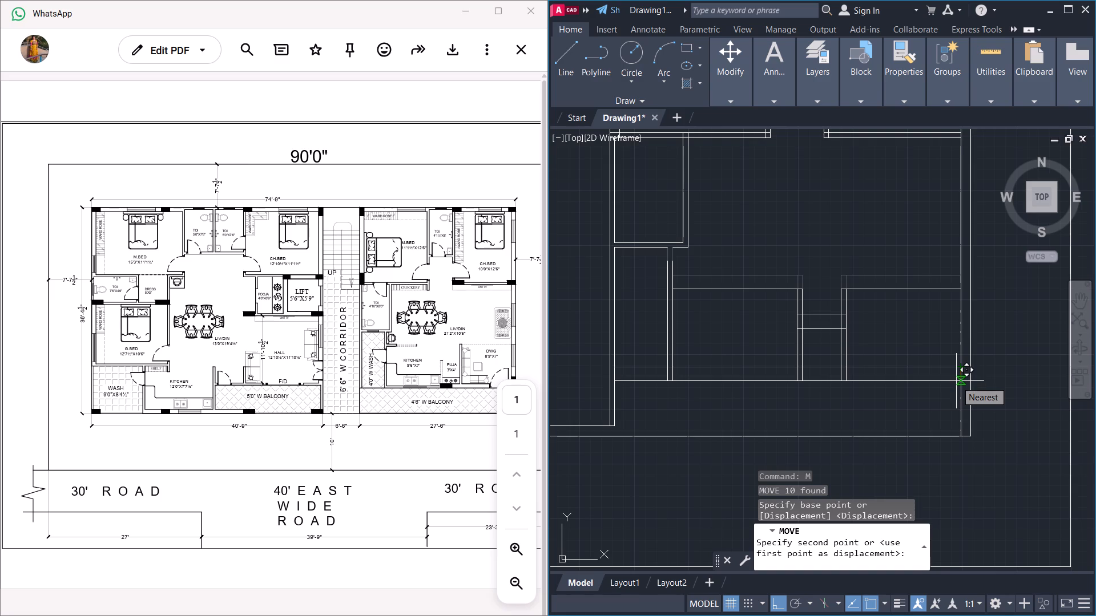
text(4.5")
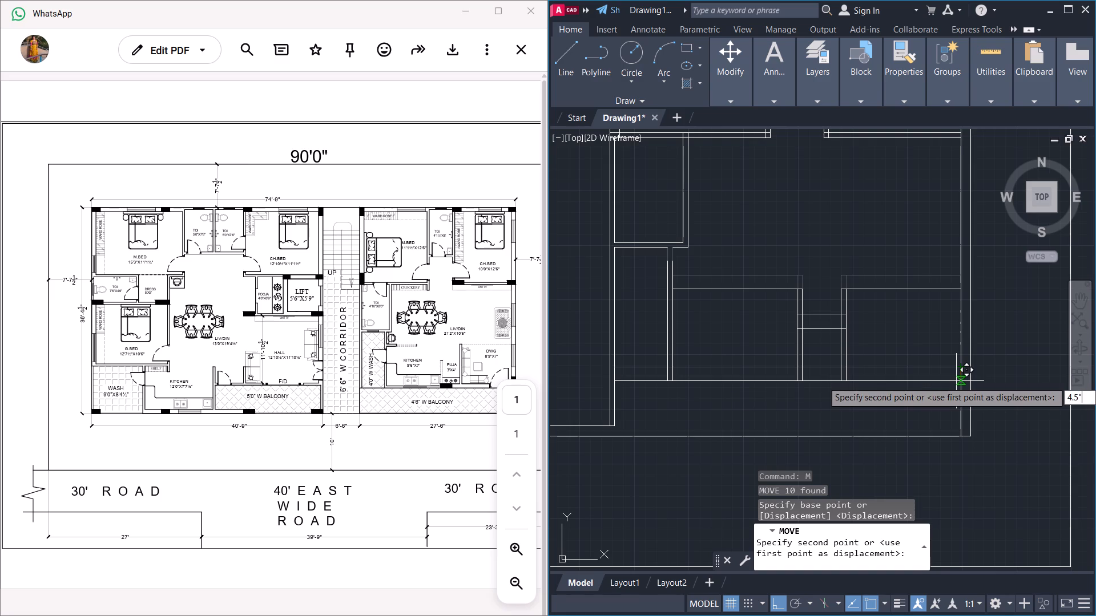
key(Return)
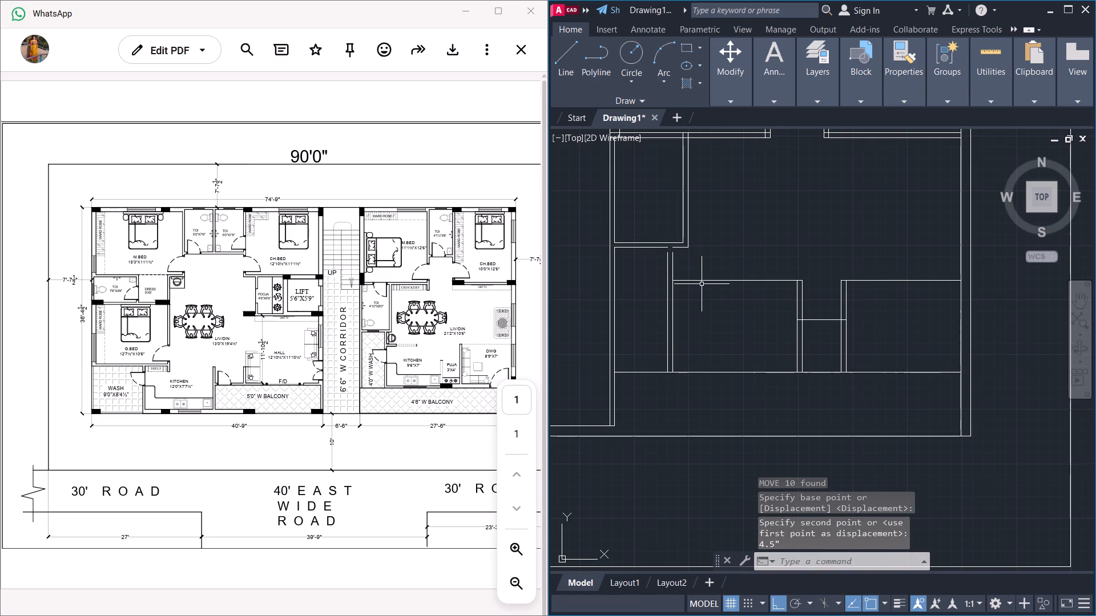
Extend both lines of the wash partition north to the toilet's south wall.
key(e)
key(x)
key(Return)
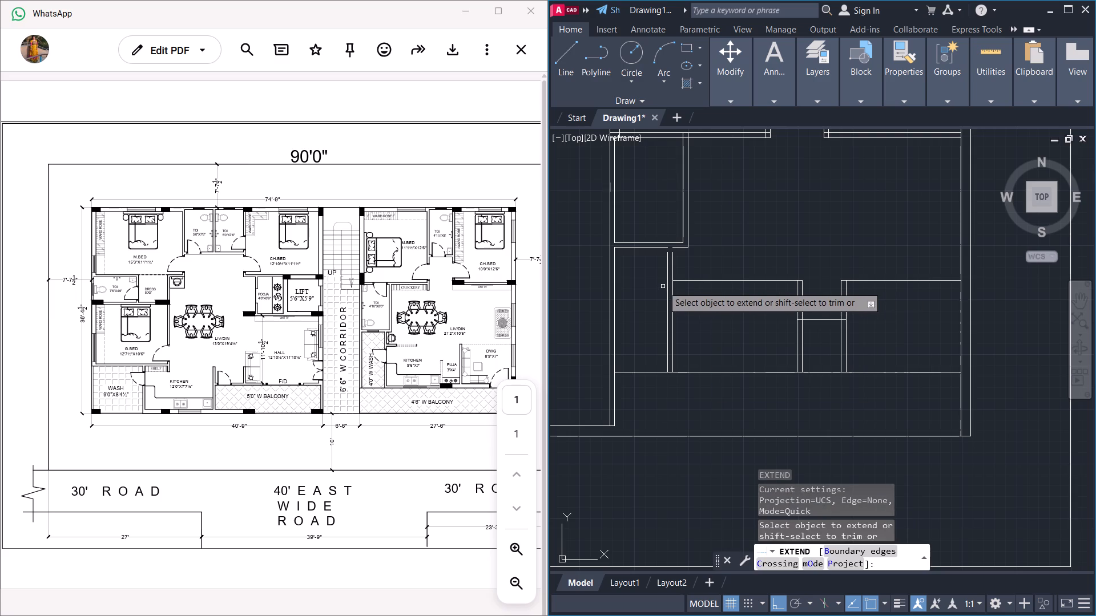
click(667, 281)
click(674, 270)
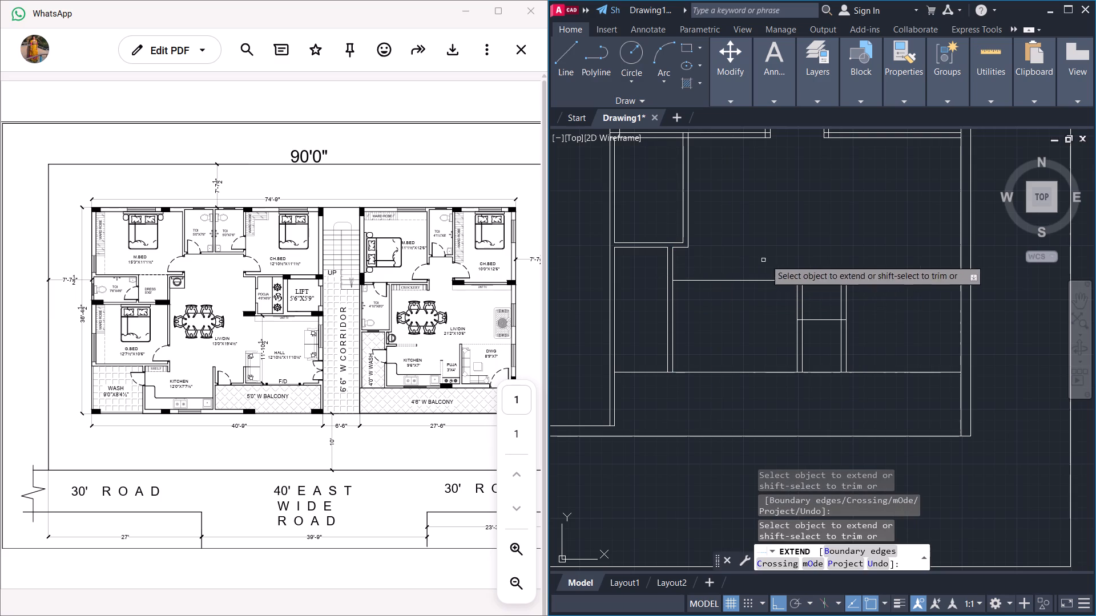
key(Escape)
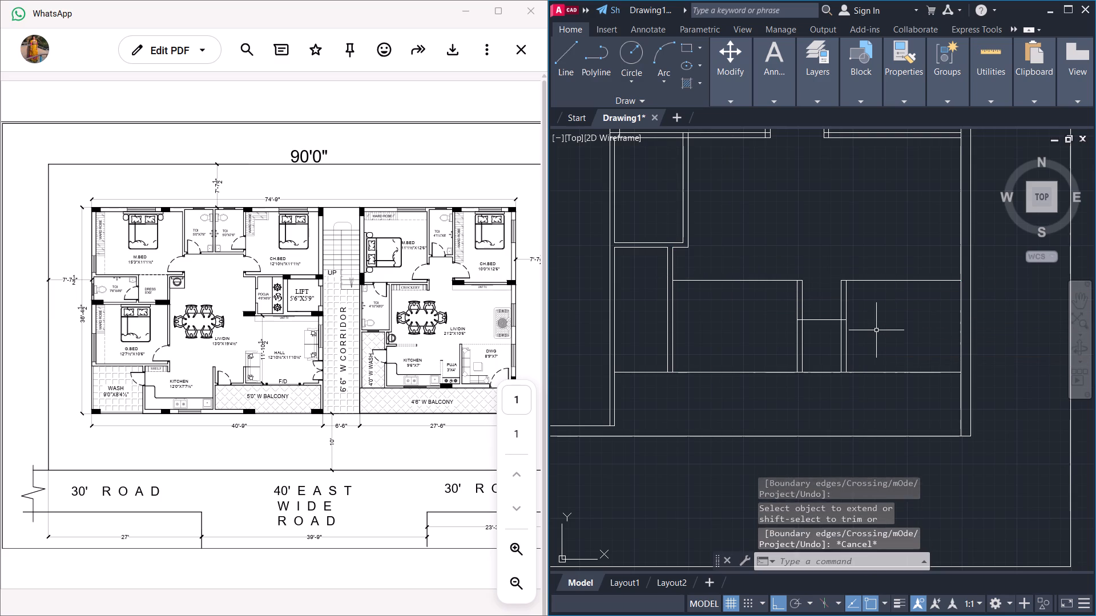
key(Escape)
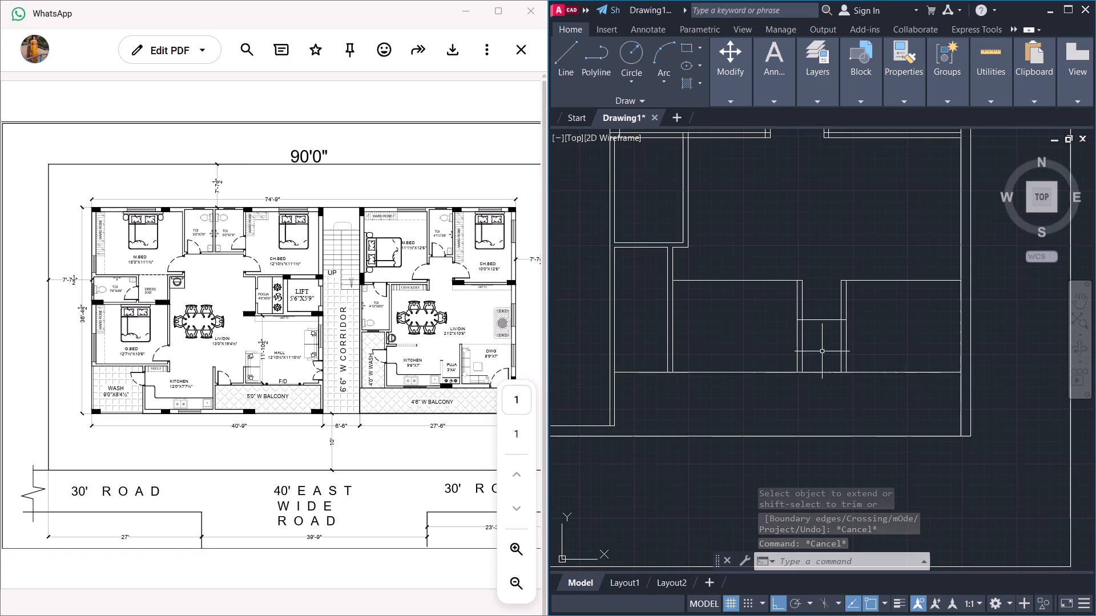
Offset the balcony line south of the kitchen by 4.5" toward the balcony to form the partition's second face.
middle_drag(820, 351, 813, 326)
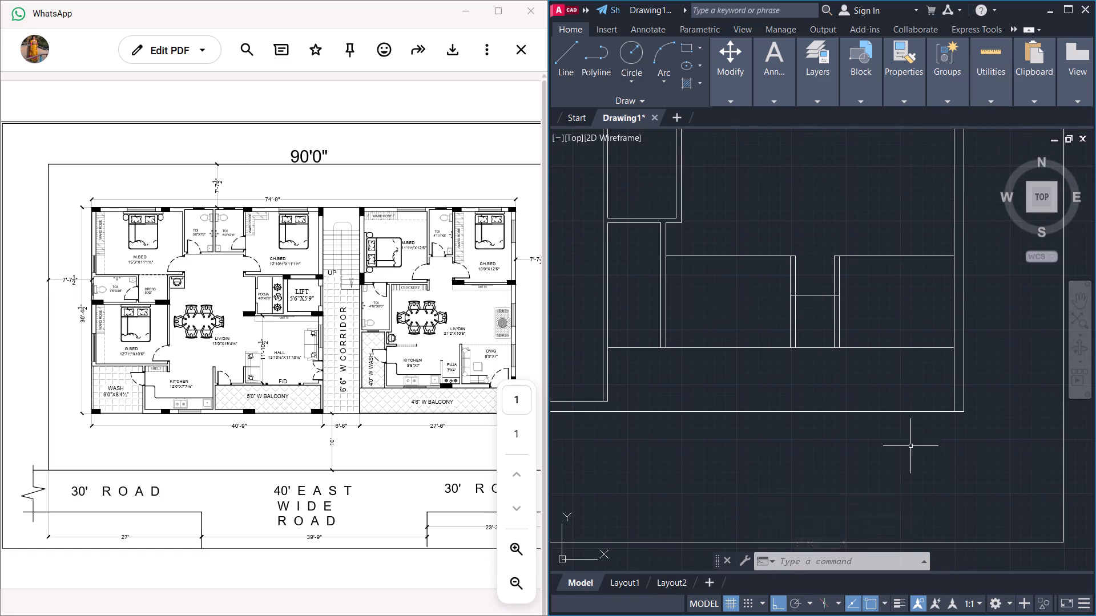
key(o)
key(Return)
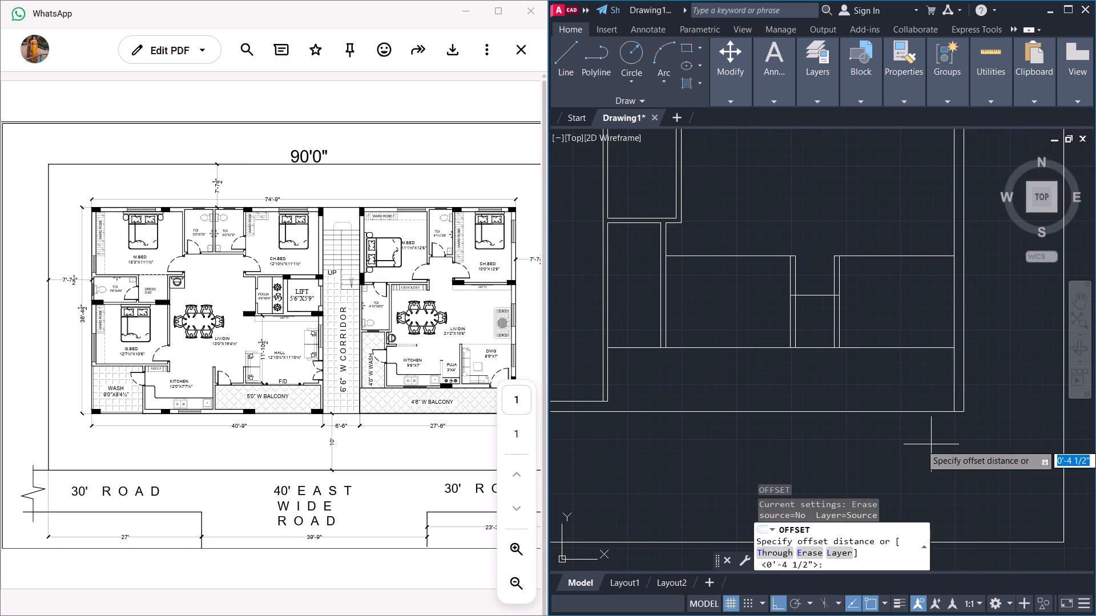
key(4)
key(period)
key(5)
key(shift+quotedbl)
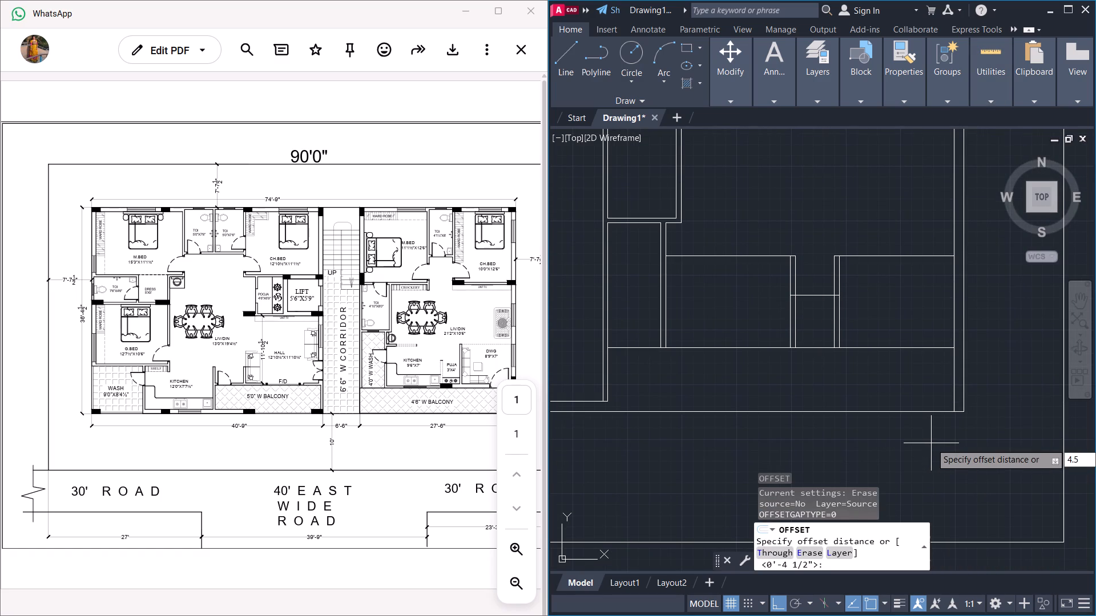
key(Return)
click(904, 348)
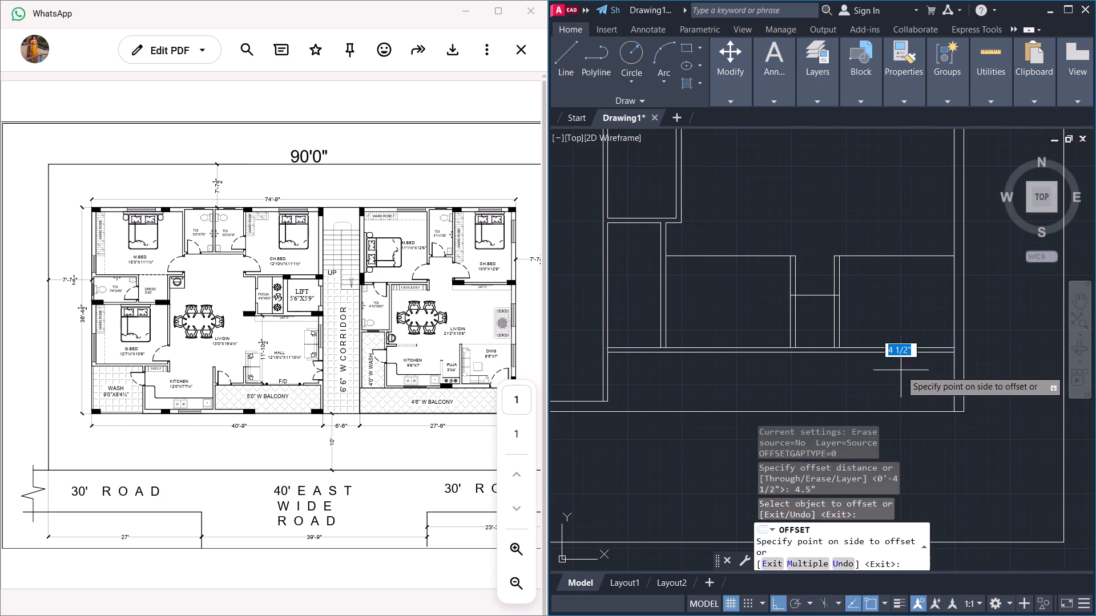
click(901, 370)
key(Escape)
key(Escape)
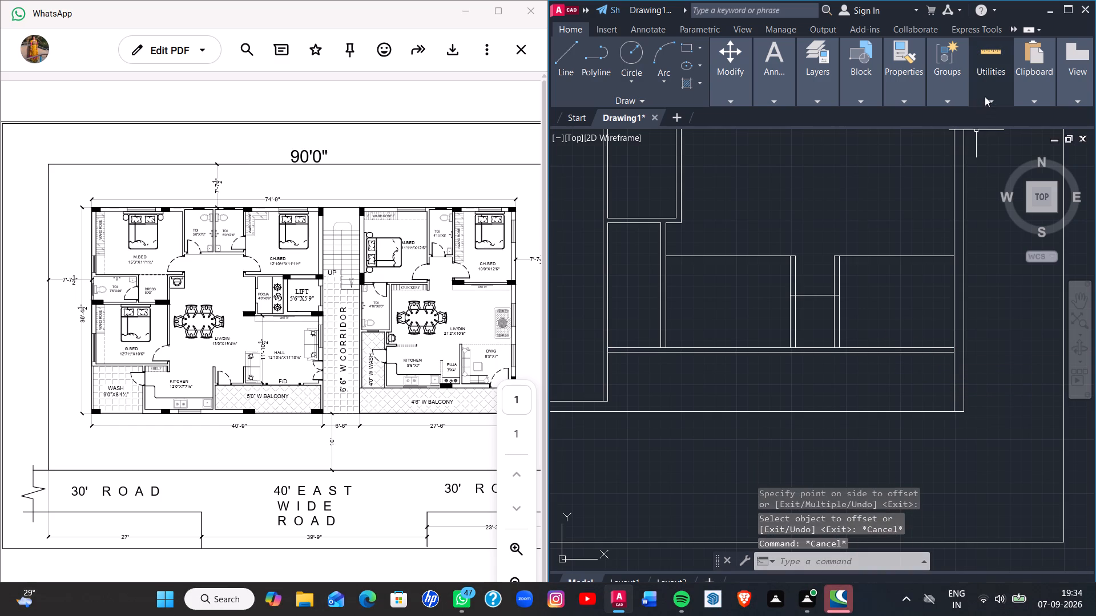
Measure the east balcony's clear depth south of the new partition line.
click(985, 96)
click(991, 146)
click(997, 173)
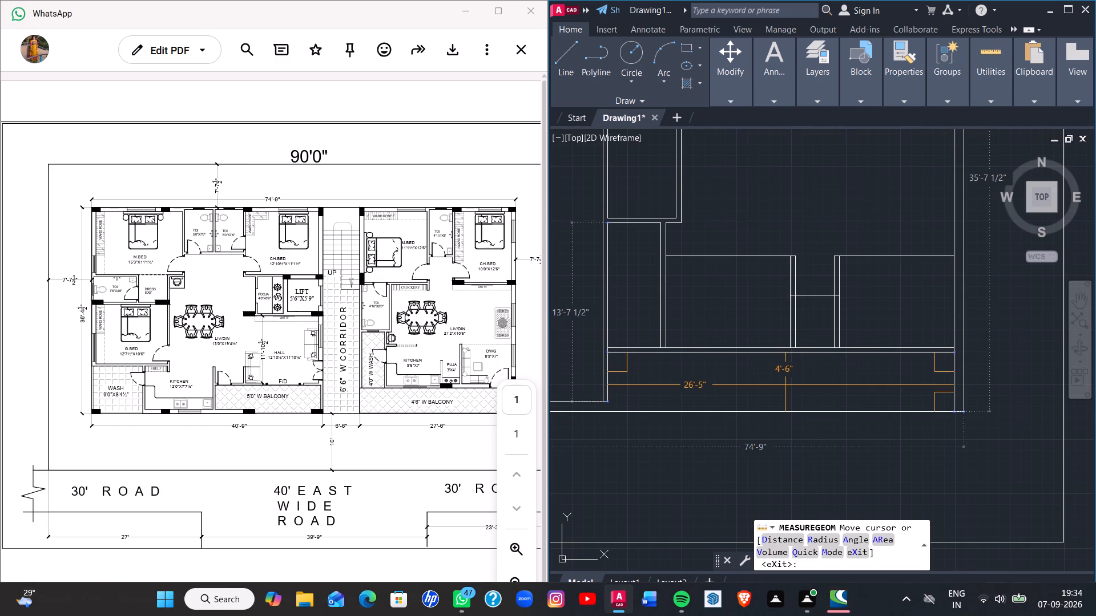
key(Escape)
key(Escape)
Open the corridor's south end by trimming its inner south wall line and east wall's balcony-side line, extending the side lines to the outer line.
scroll(810, 383, down, 2)
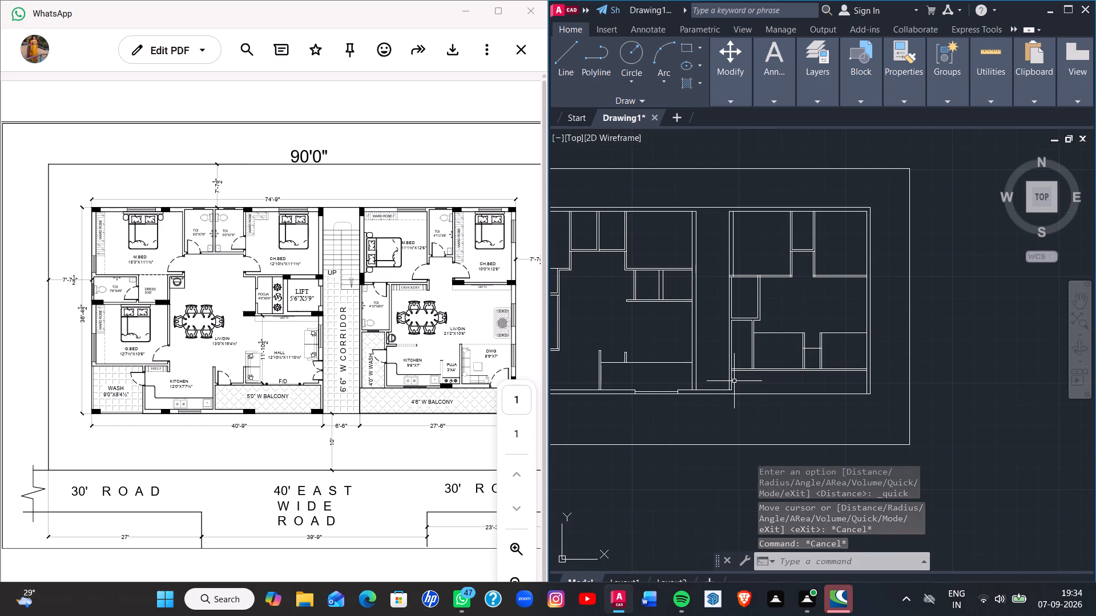
scroll(735, 380, up, 2)
middle_drag(752, 378, 767, 342)
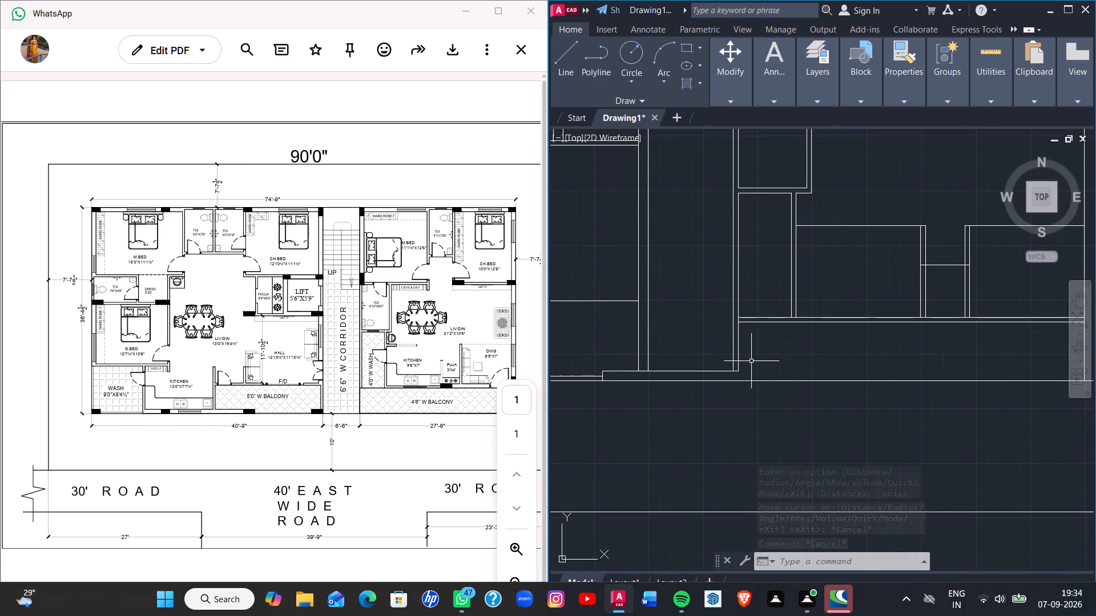
key(t)
key(r)
key(Return)
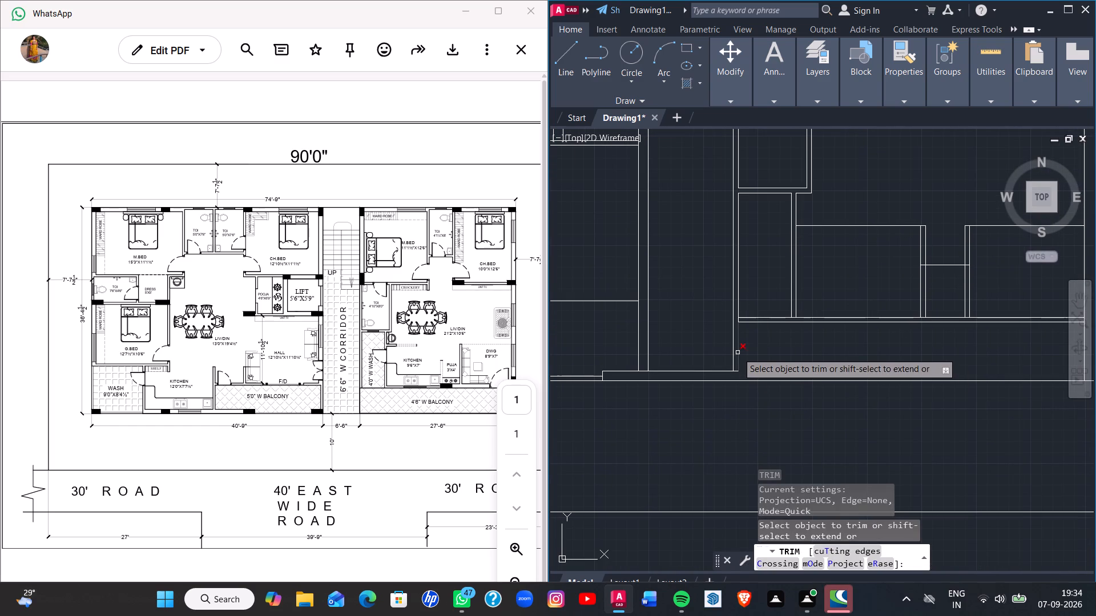
click(737, 352)
click(737, 371)
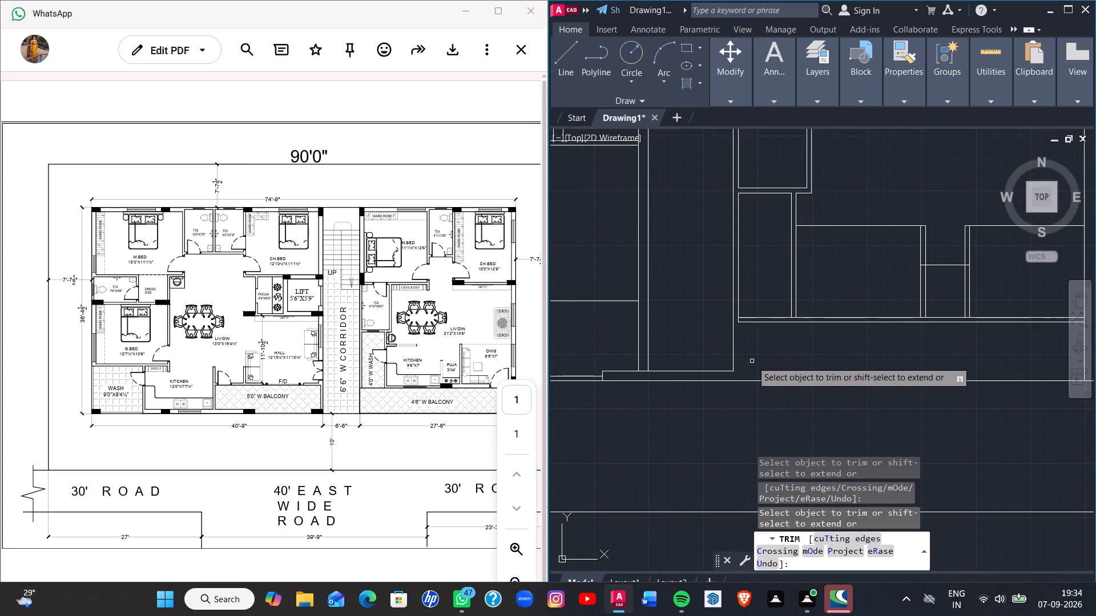
shift+click(732, 359)
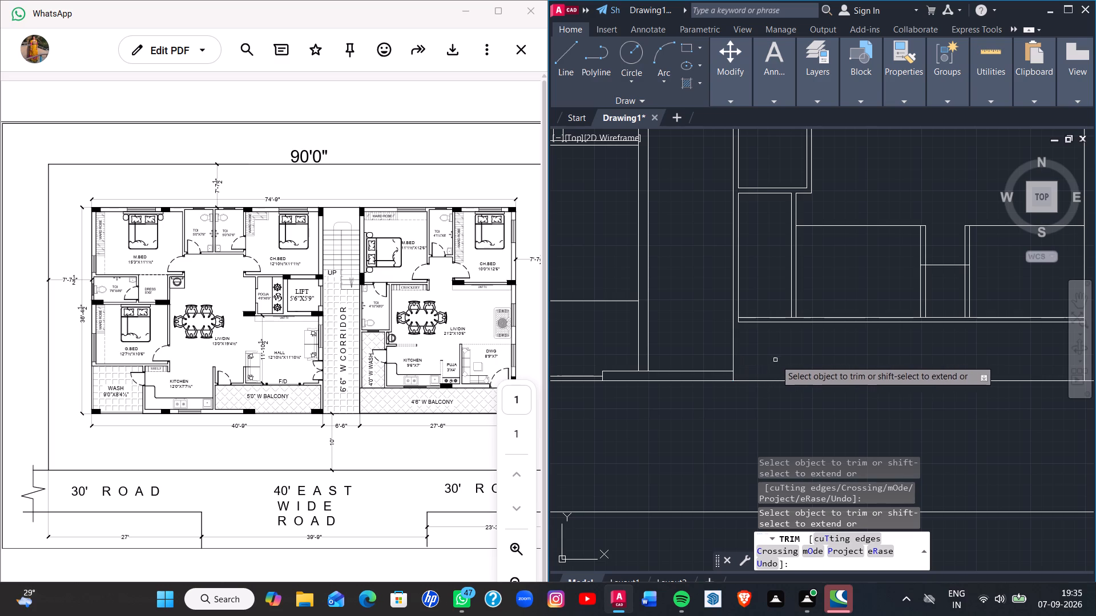
click(695, 371)
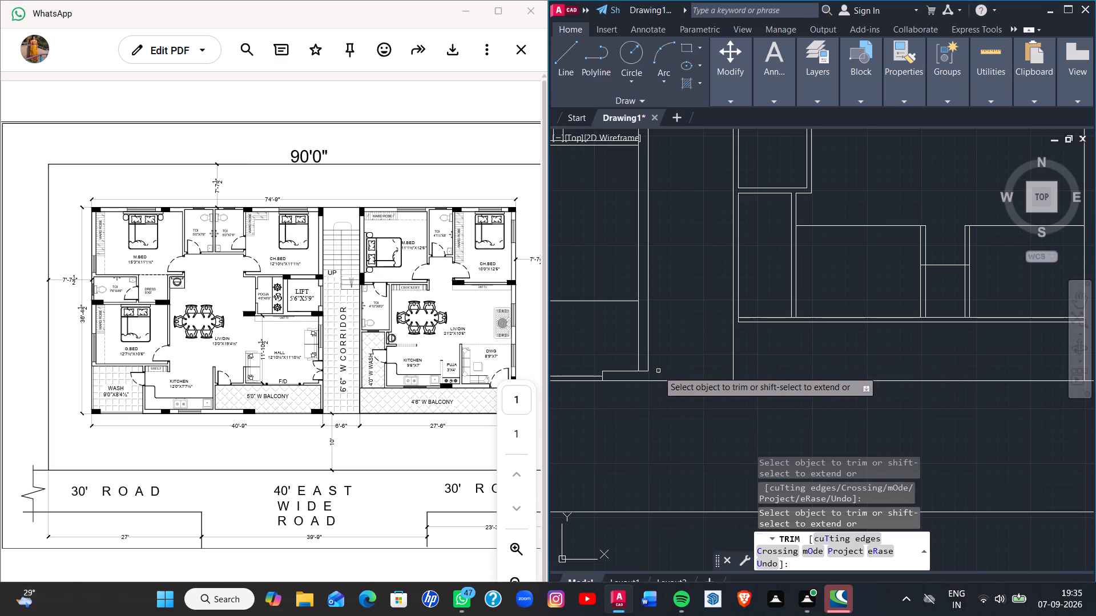
shift+click(648, 365)
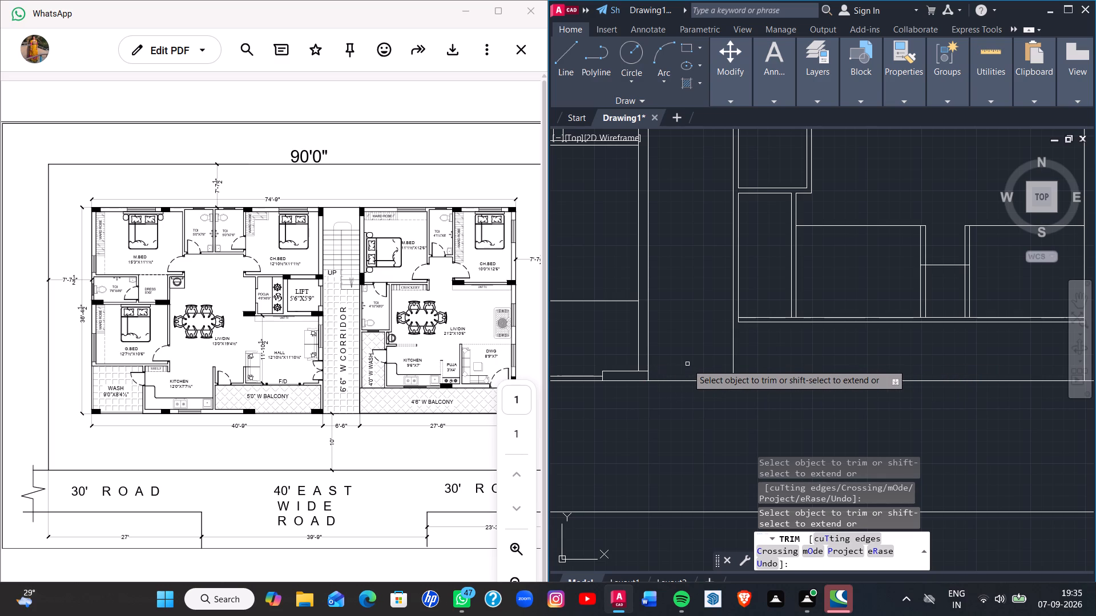
key(Escape)
key(Escape)
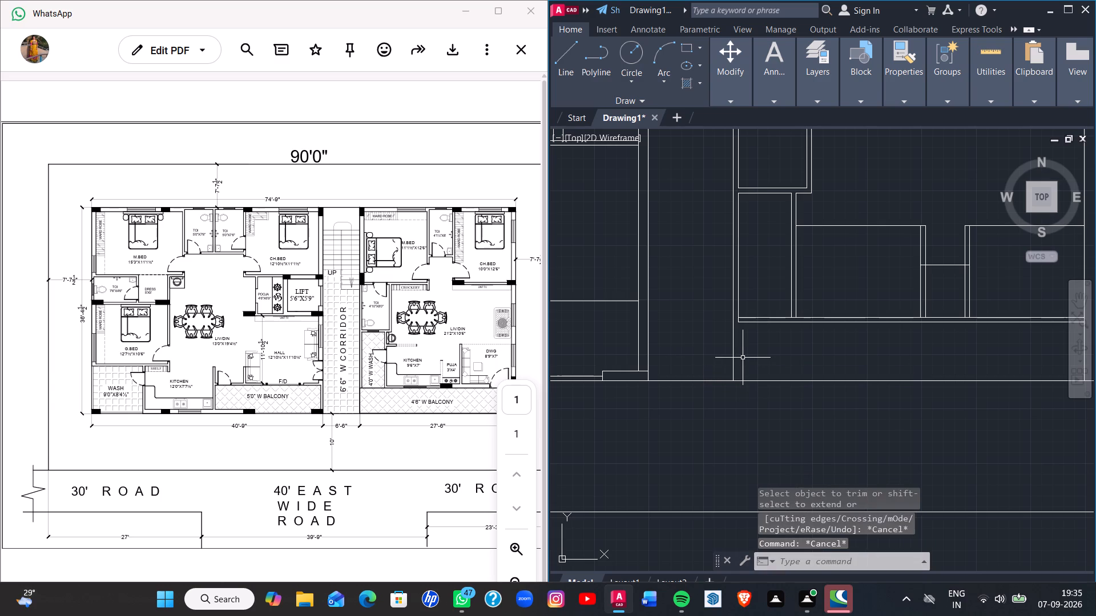
scroll(743, 358, down, 1)
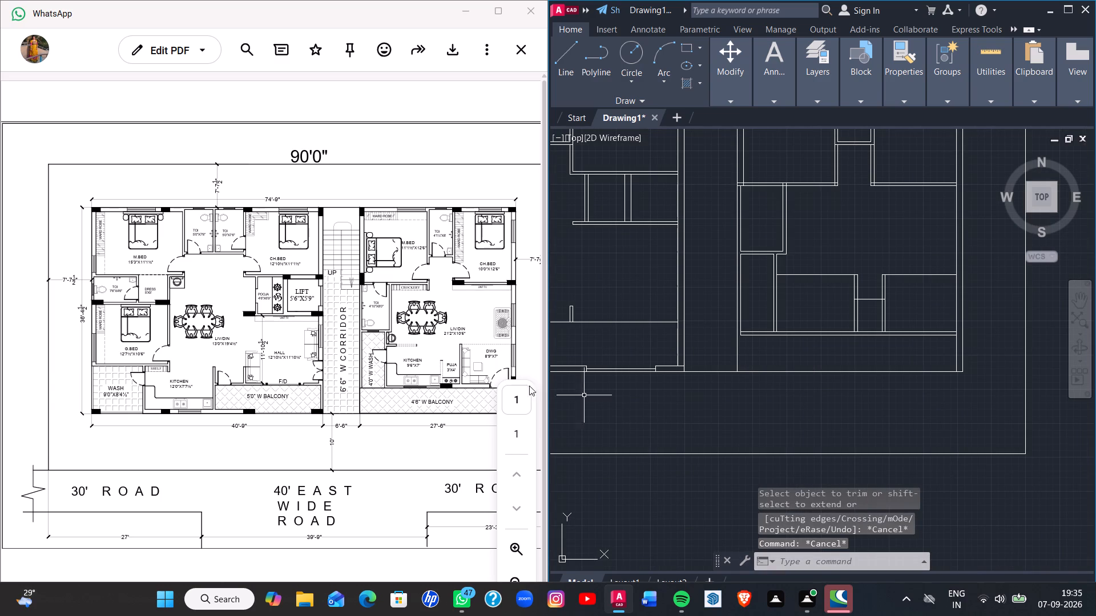
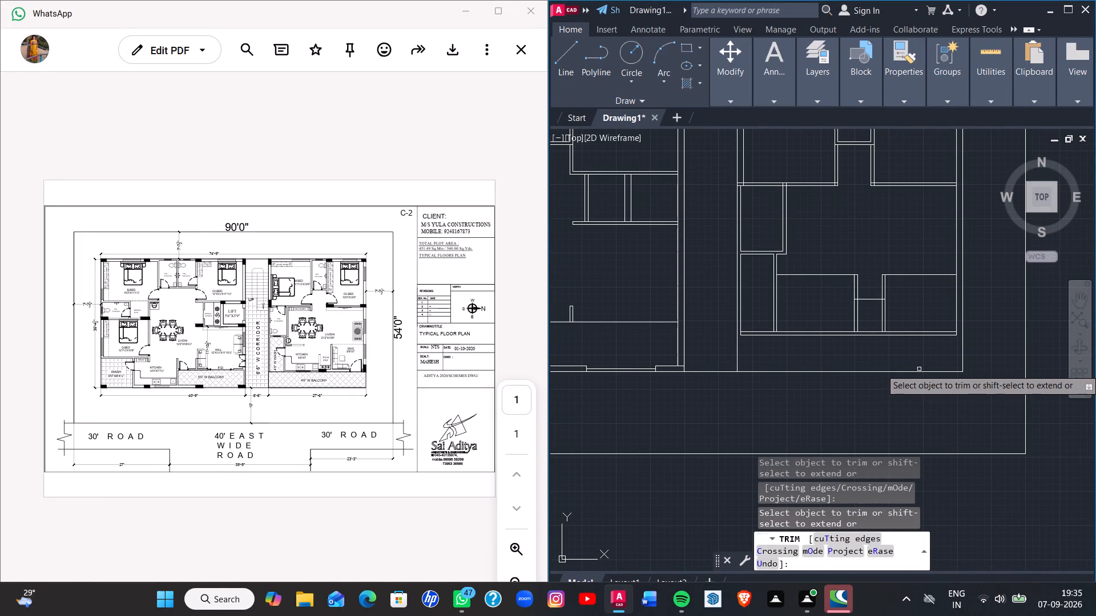
Extend the outer line of the right-hand flat's lower wall, above the balcony, to both outer side walls and trim the leftover corner stubs.
shift+click(947, 336)
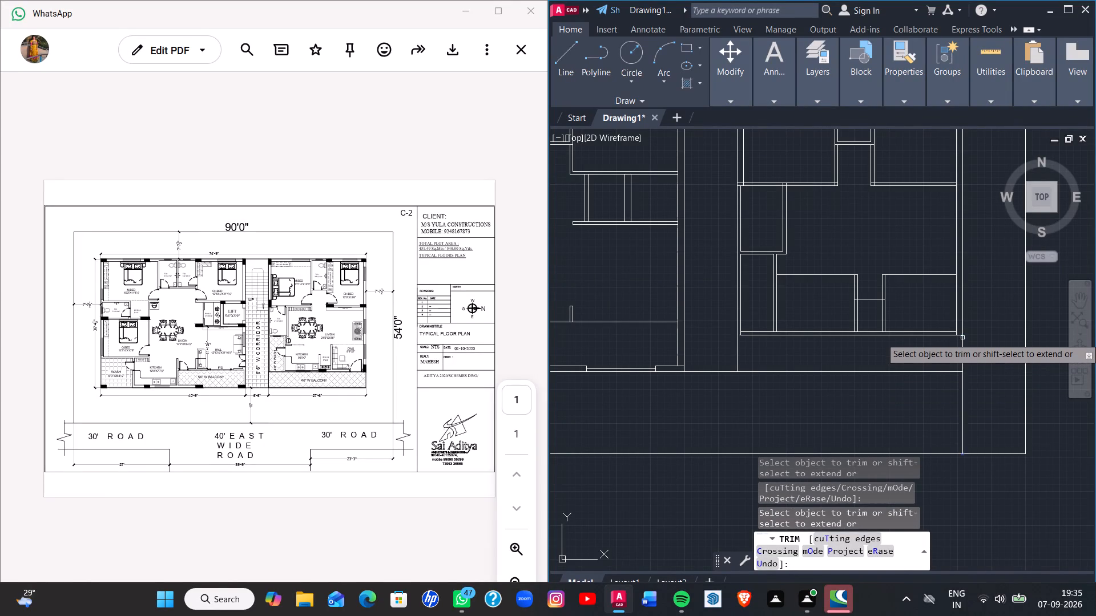
shift+scroll(962, 336, up, 3)
click(941, 327)
scroll(946, 354, down, 2)
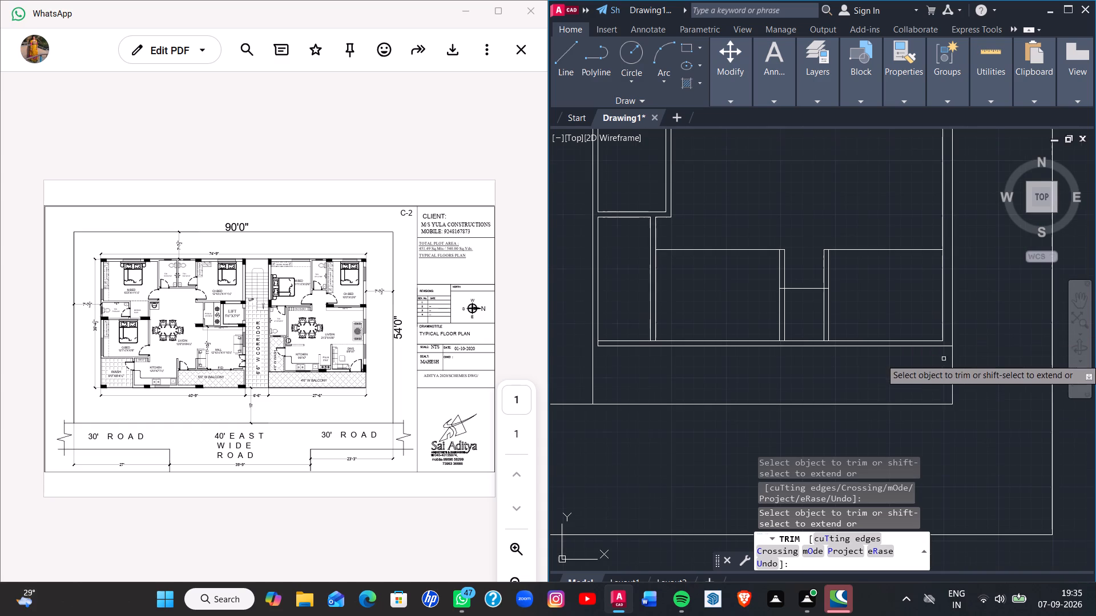
scroll(594, 352, up, 2)
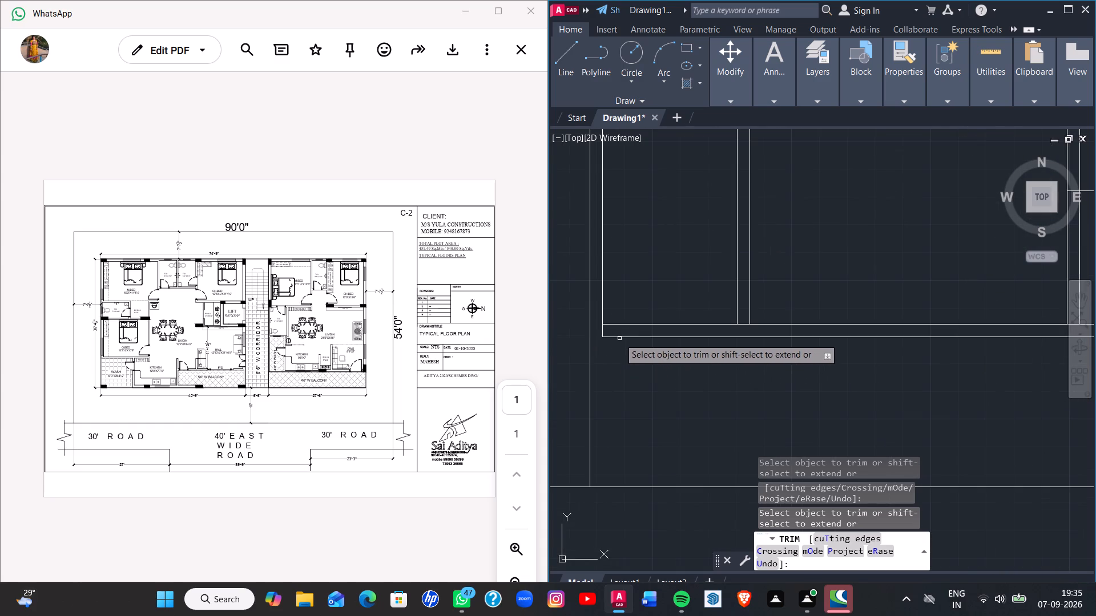
shift+click(616, 337)
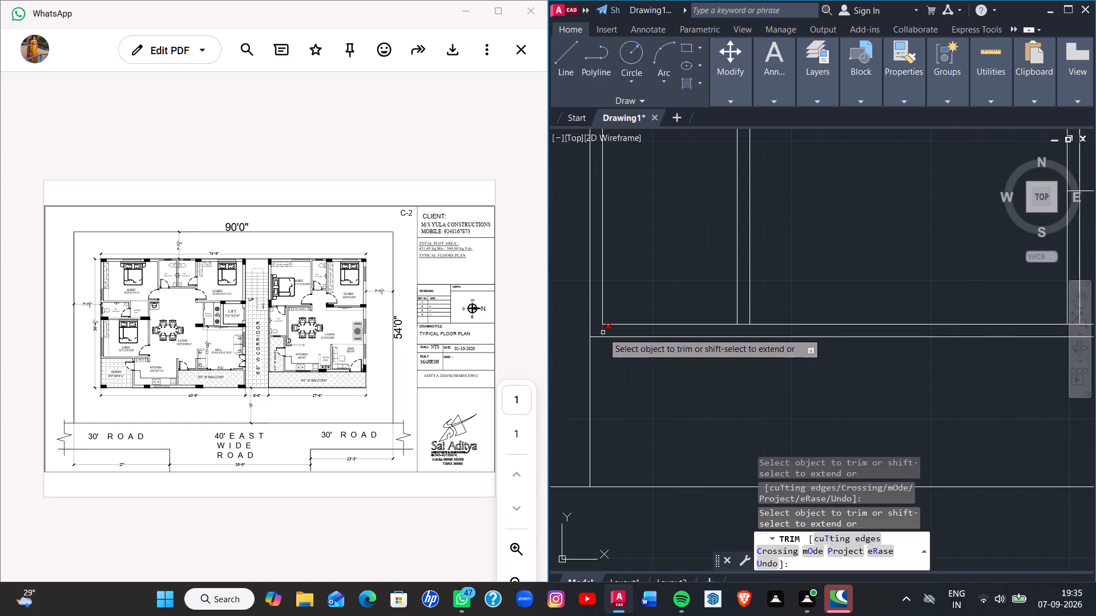
click(603, 333)
key(Escape)
key(Escape)
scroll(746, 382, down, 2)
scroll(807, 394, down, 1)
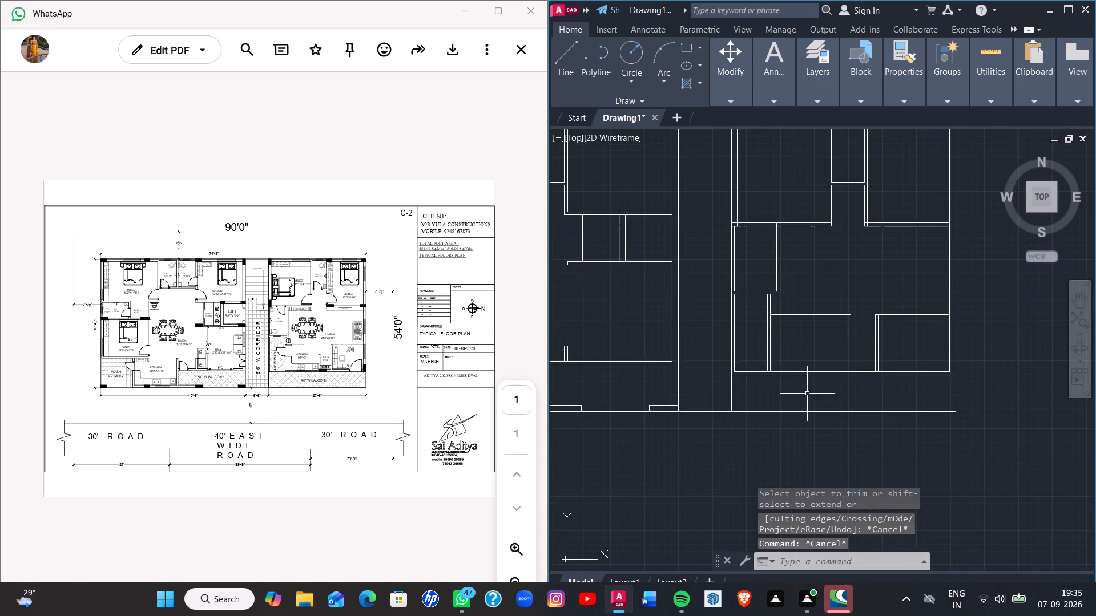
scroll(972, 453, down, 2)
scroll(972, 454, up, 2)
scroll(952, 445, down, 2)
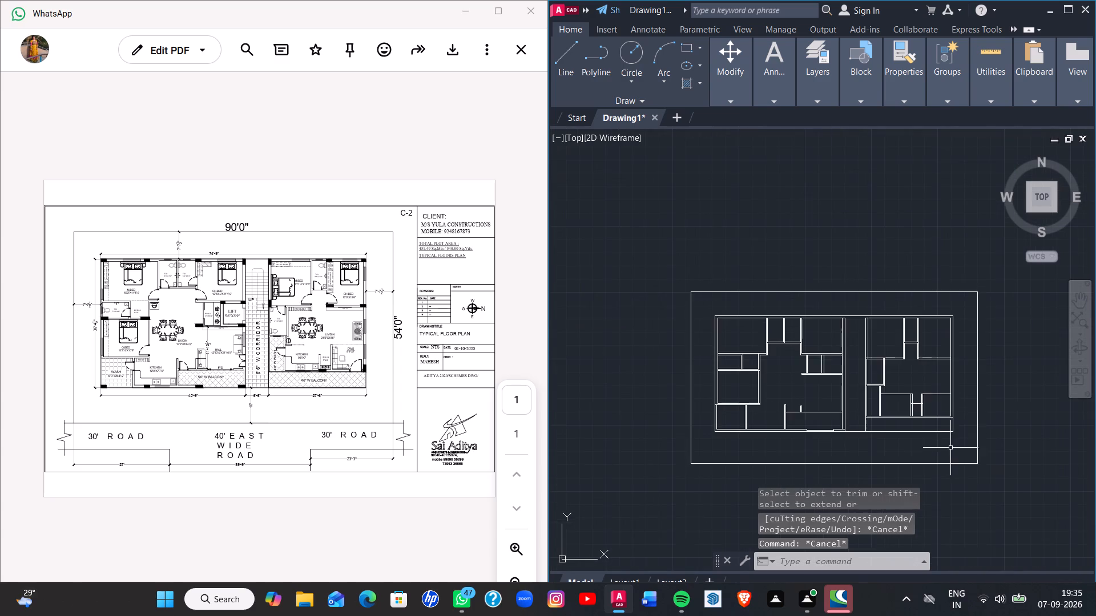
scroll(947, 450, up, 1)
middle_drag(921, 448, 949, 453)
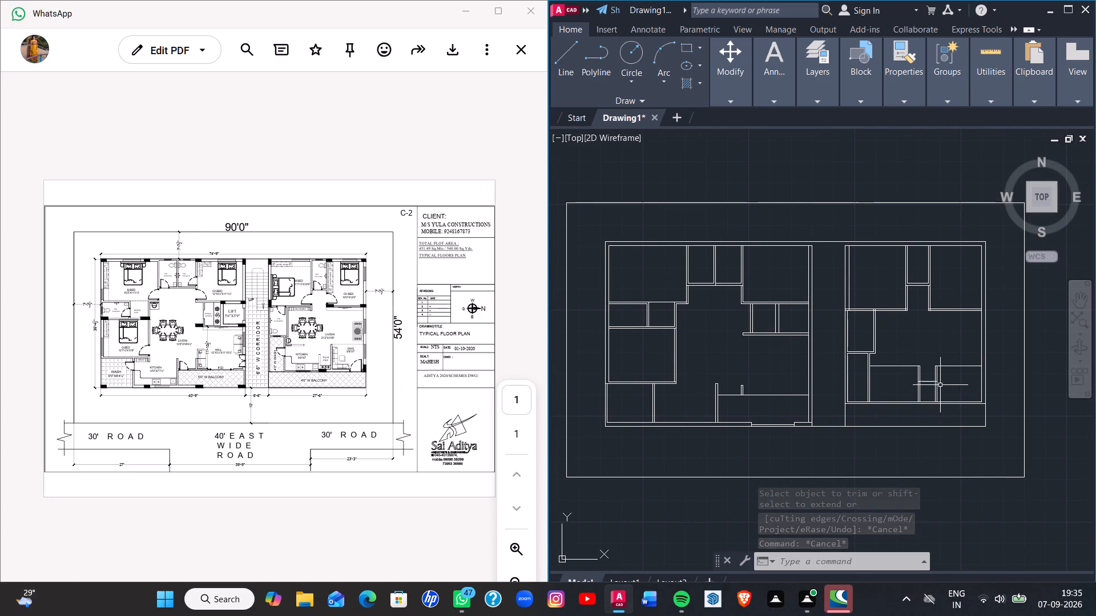
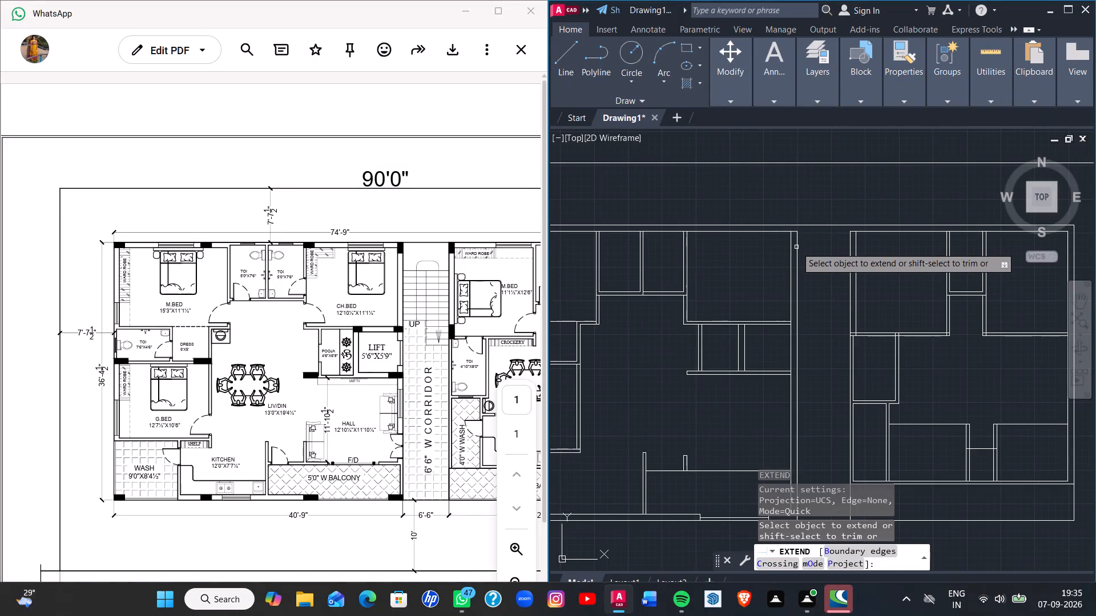
Extend the two side wall lines of the central corridor up to the outer line of the top wall.
click(796, 245)
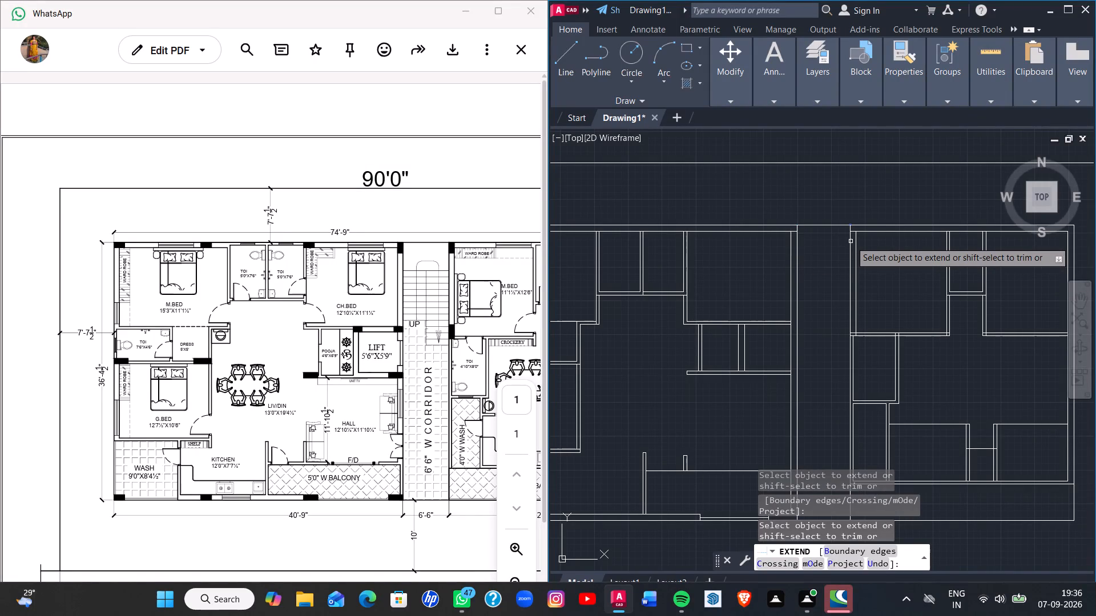
click(851, 241)
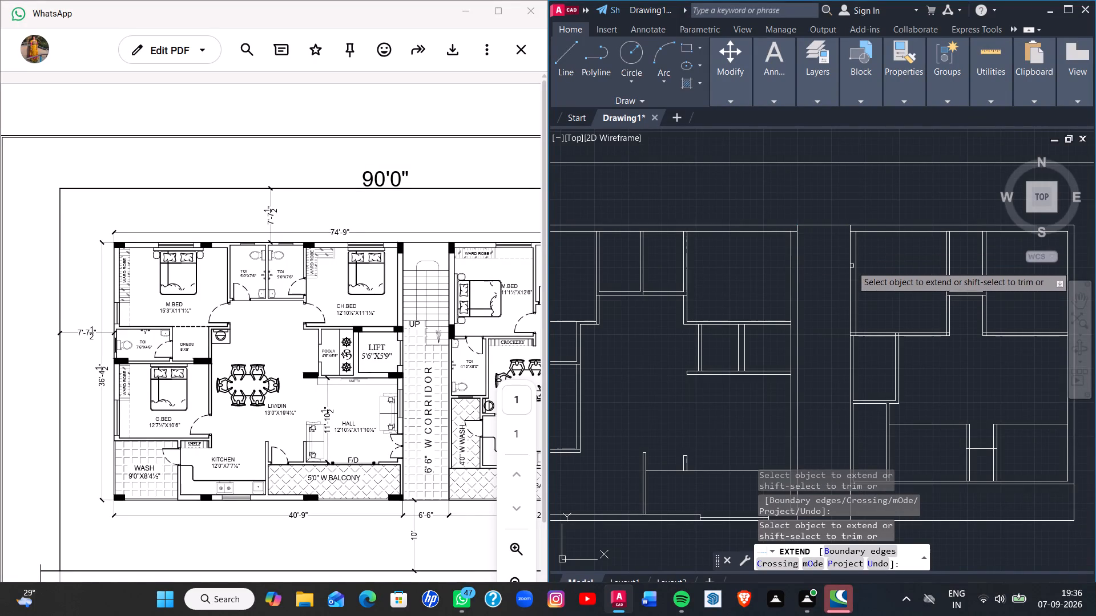
key(Escape)
key(Escape)
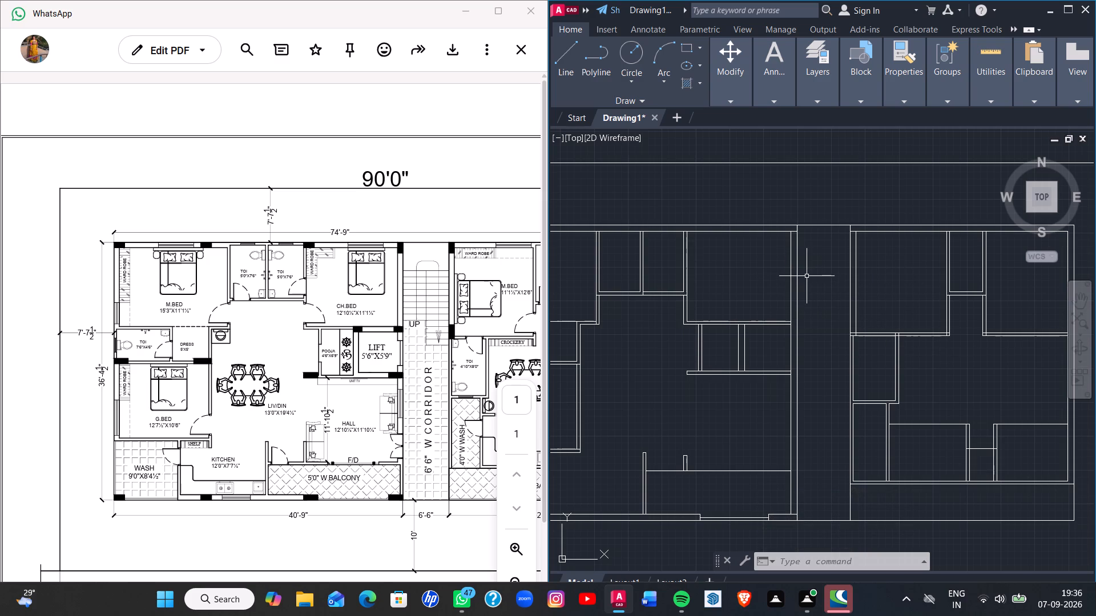
Draw a horizontal line across the corridor, between its side walls below the top wall, as the first stair tread.
key(l)
key(Return)
click(800, 261)
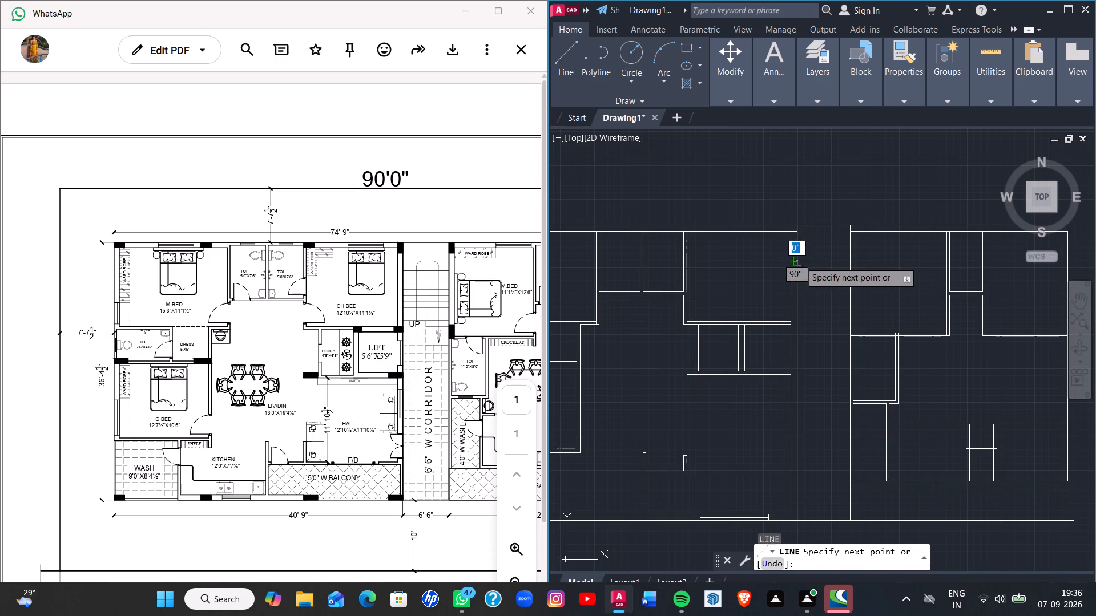
click(850, 258)
key(space)
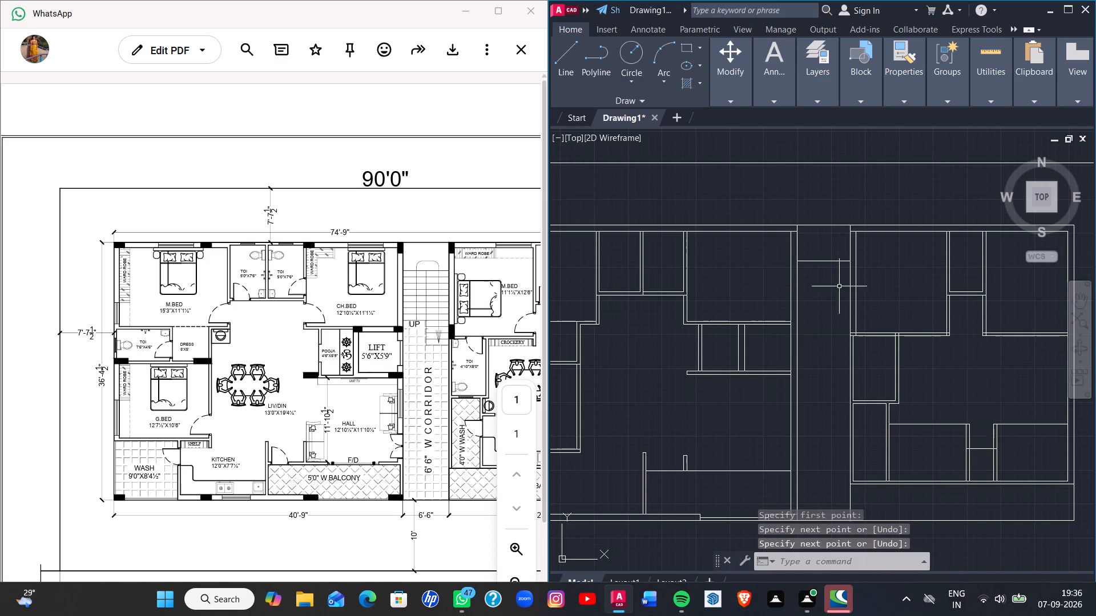
Copy the tread line down the corridor as an array of 10 items spaced 1' apart.
key(o)
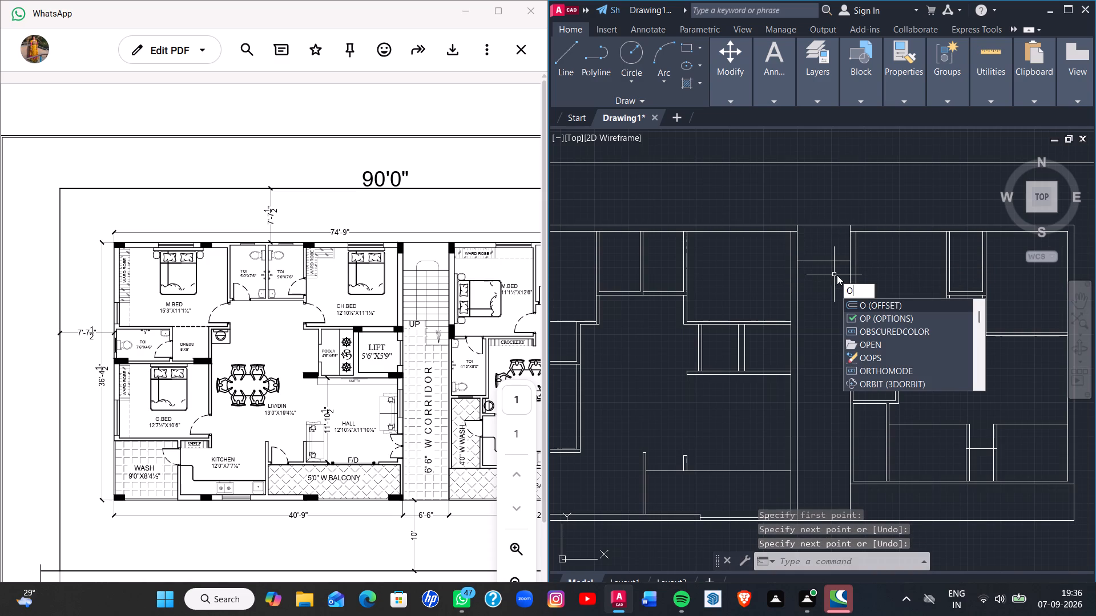
key(Escape)
key(c)
key(o)
key(Return)
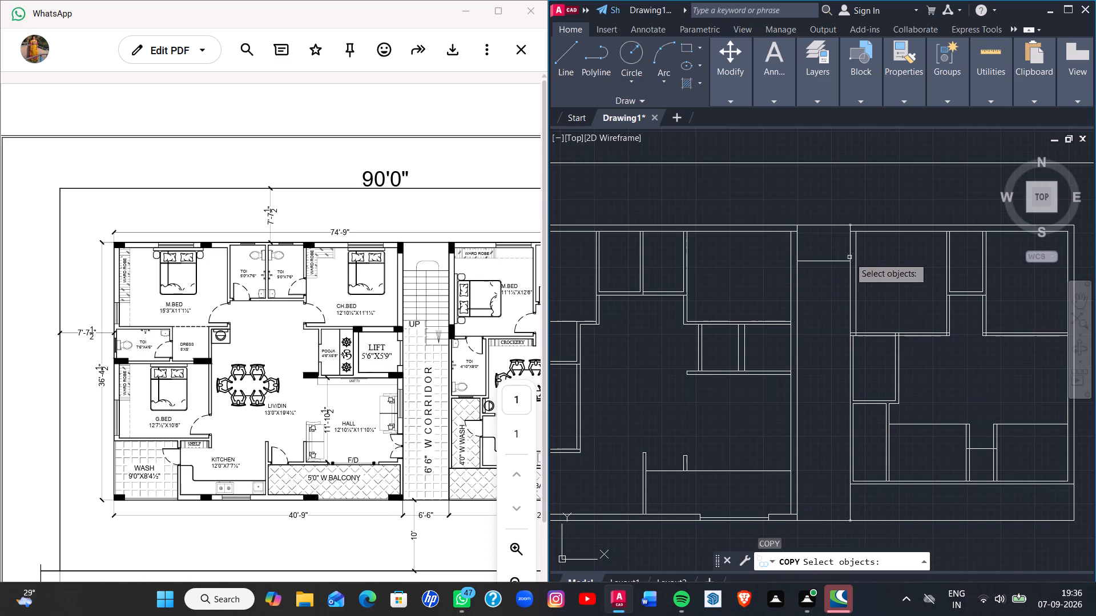
click(844, 261)
key(Return)
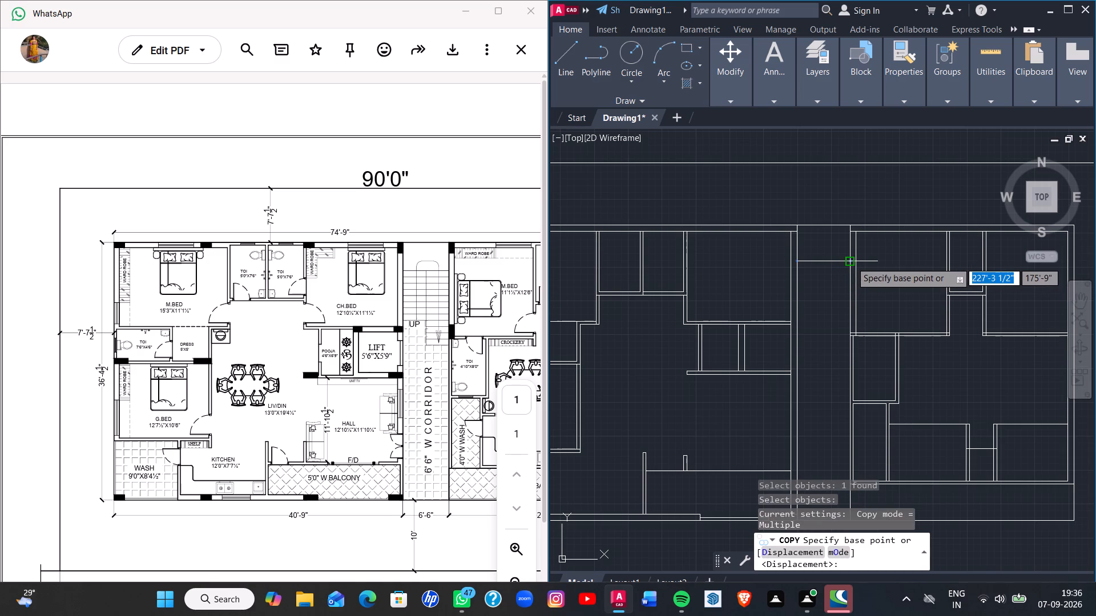
click(853, 261)
key(a)
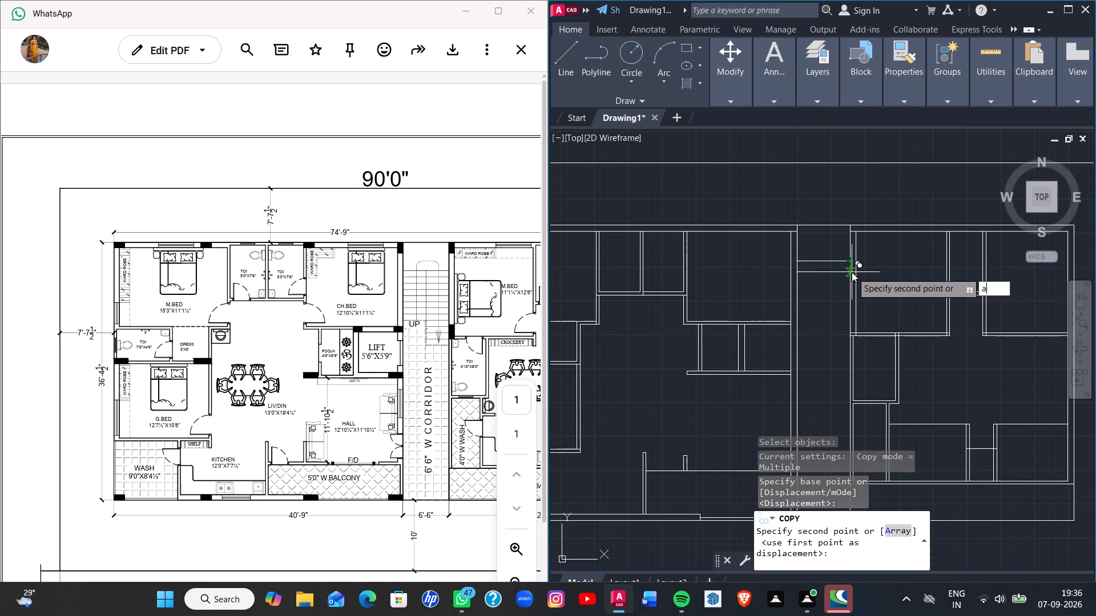
key(Return)
text(10)
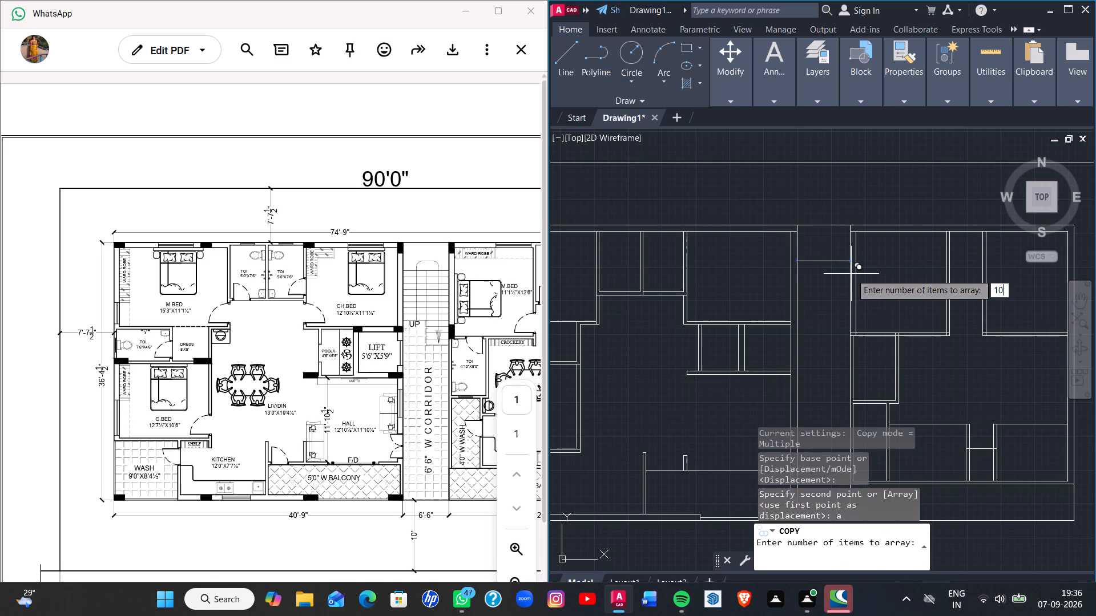
key(Return)
text(1')
key(Return)
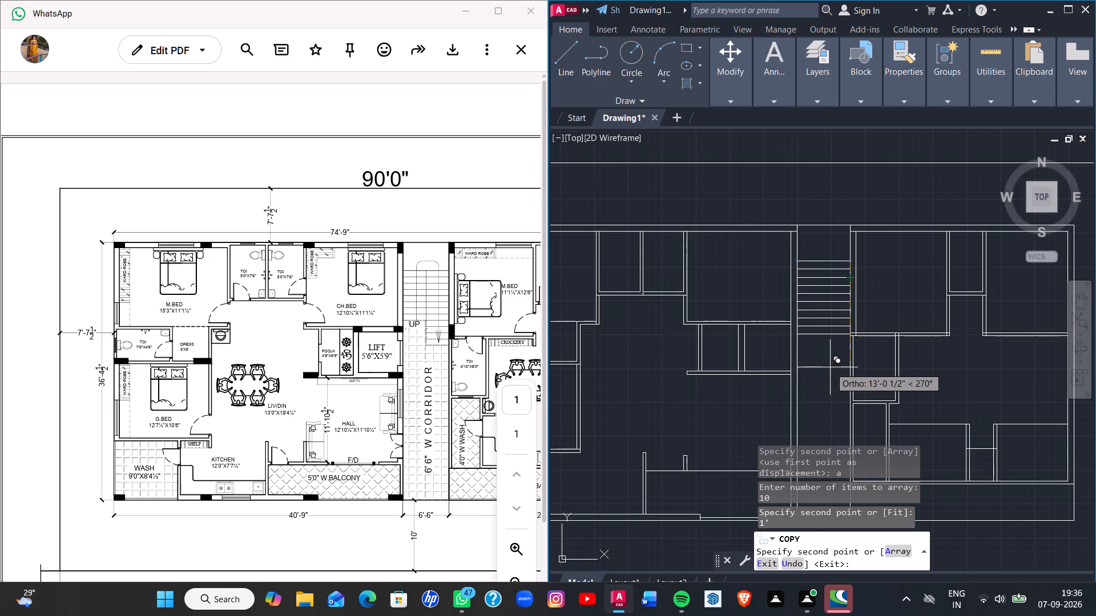
key(Escape)
key(Escape)
Delete the three lowest tread lines of the staircase.
click(835, 344)
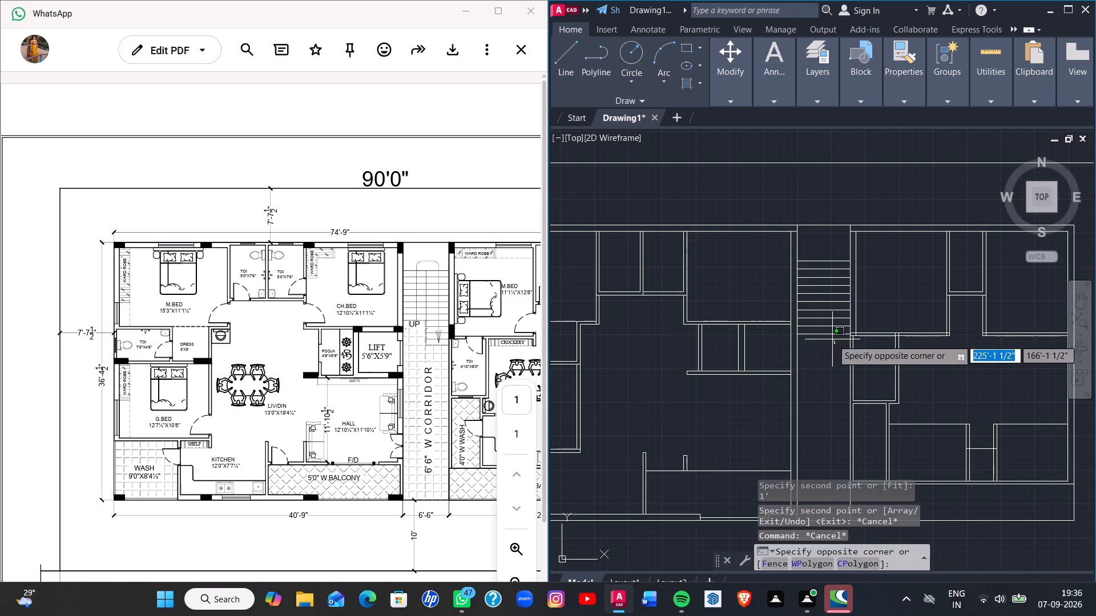
click(826, 327)
key(Delete)
drag(832, 341, 829, 331)
click(817, 313)
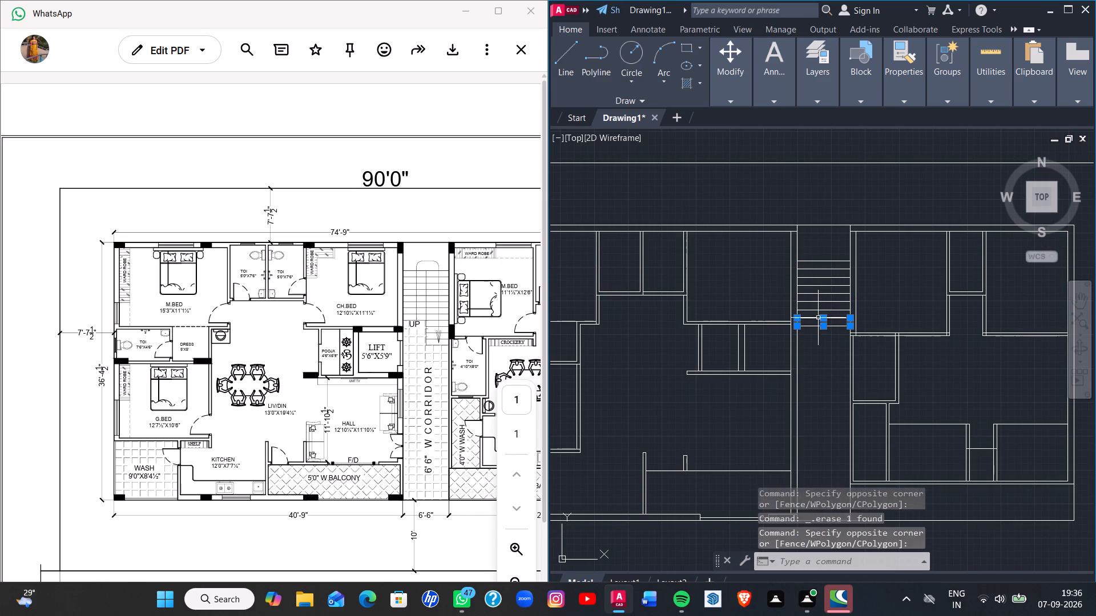
key(Delete)
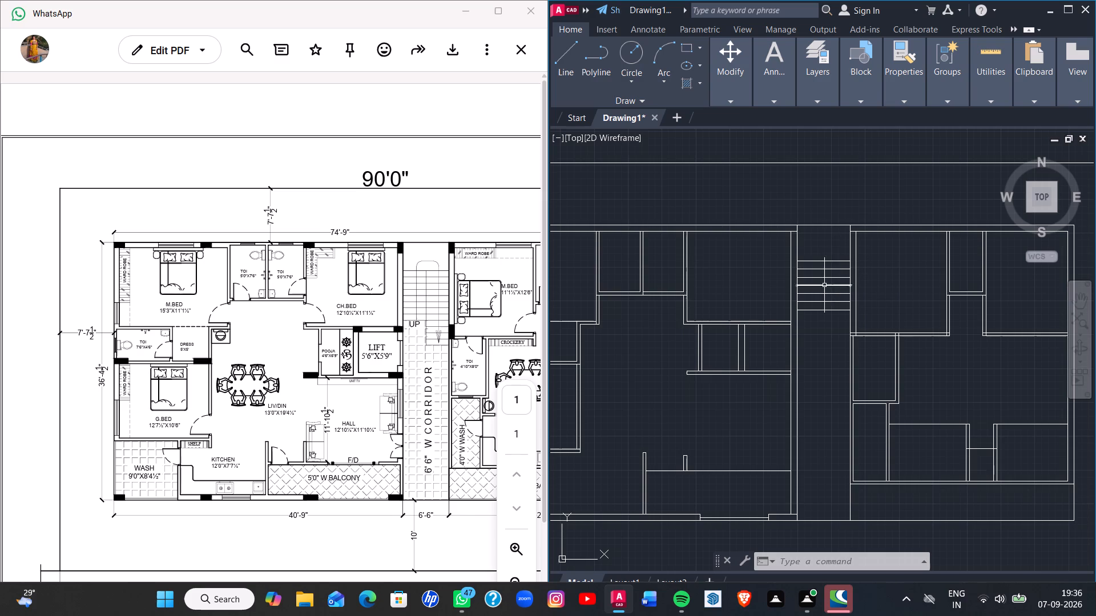
Draw a vertical centre line through the staircase from the midpoint of the top tread to the bottom tread.
scroll(824, 313, down, 1)
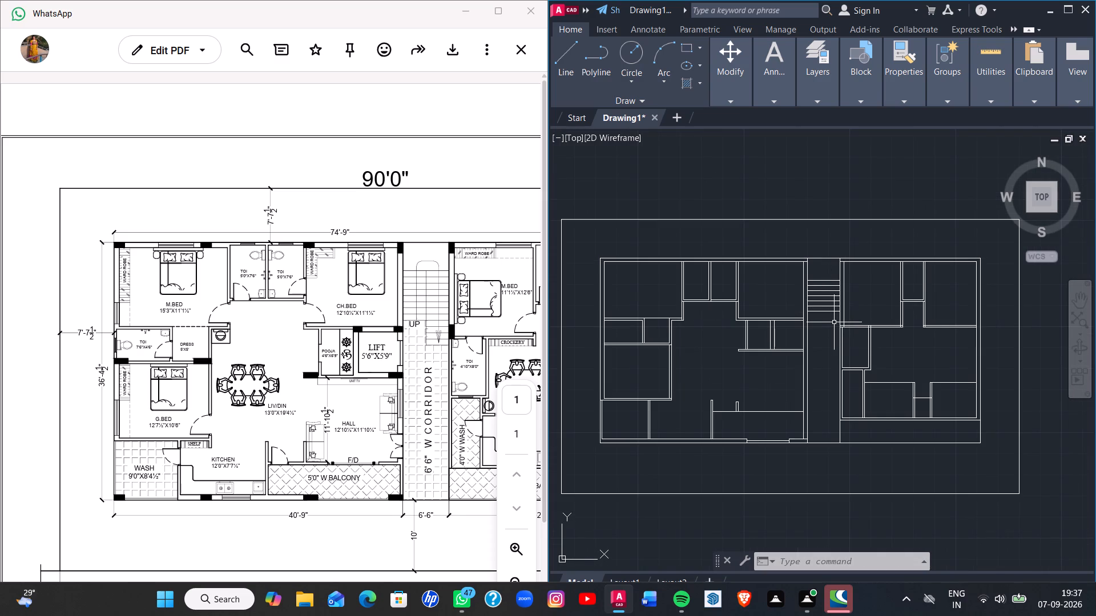
scroll(824, 326, up, 2)
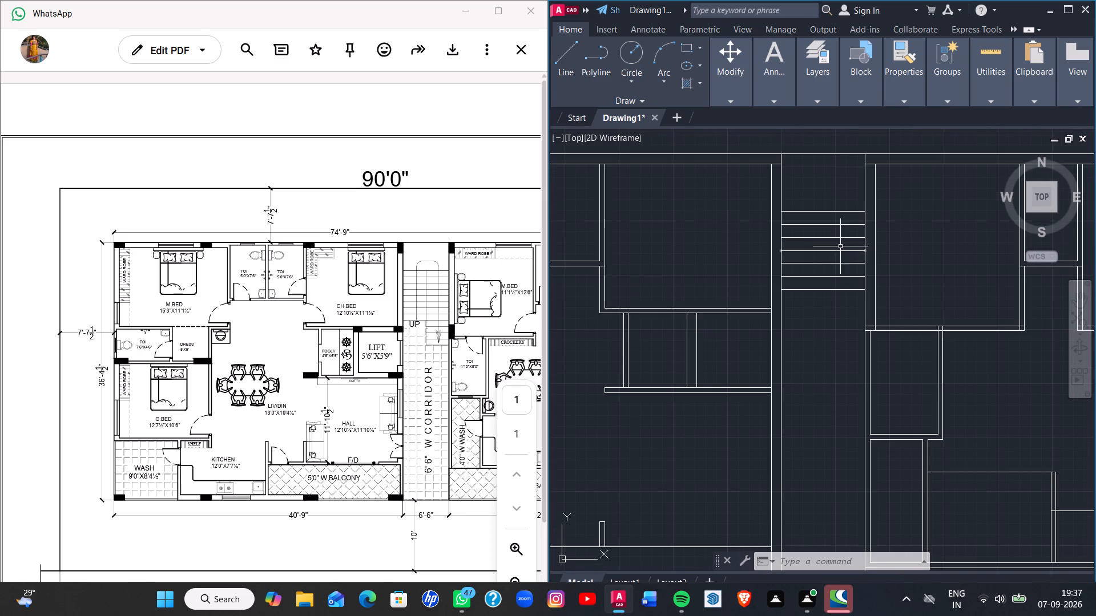
key(l)
key(Return)
click(821, 209)
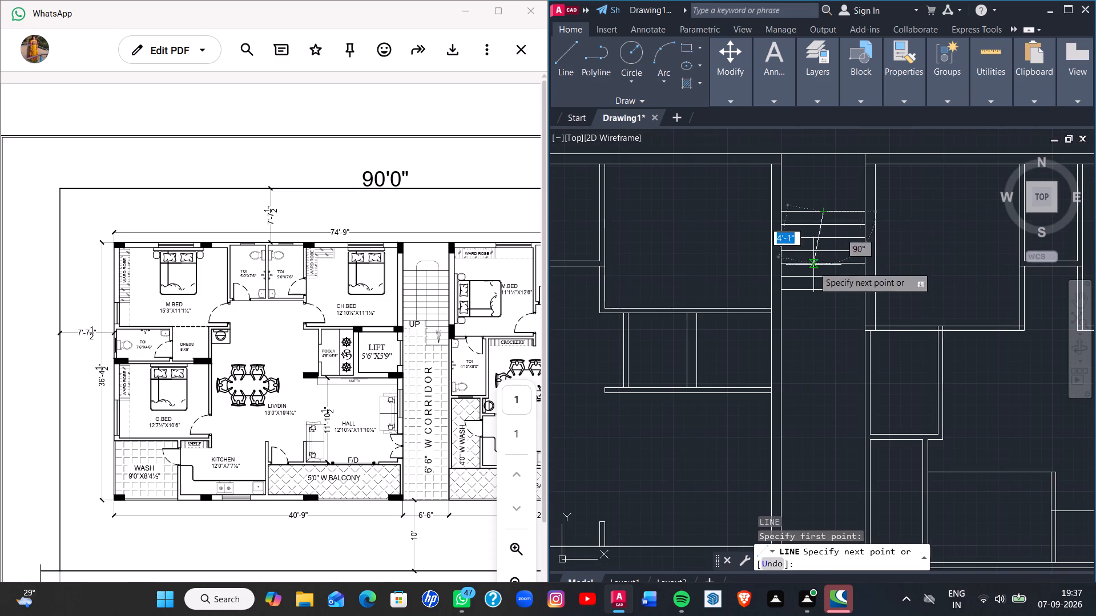
click(825, 286)
key(Escape)
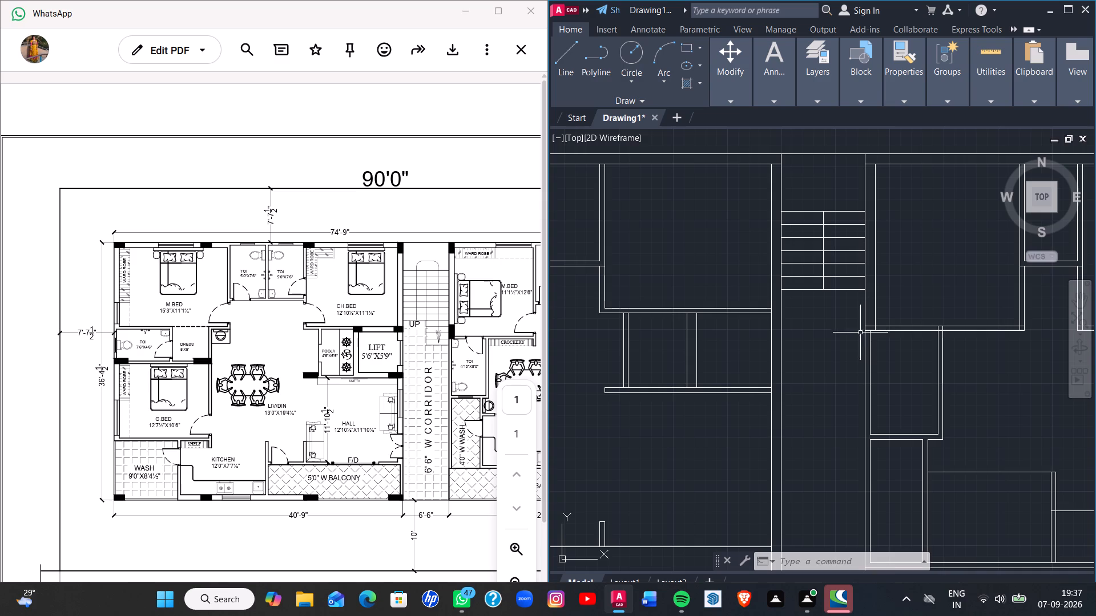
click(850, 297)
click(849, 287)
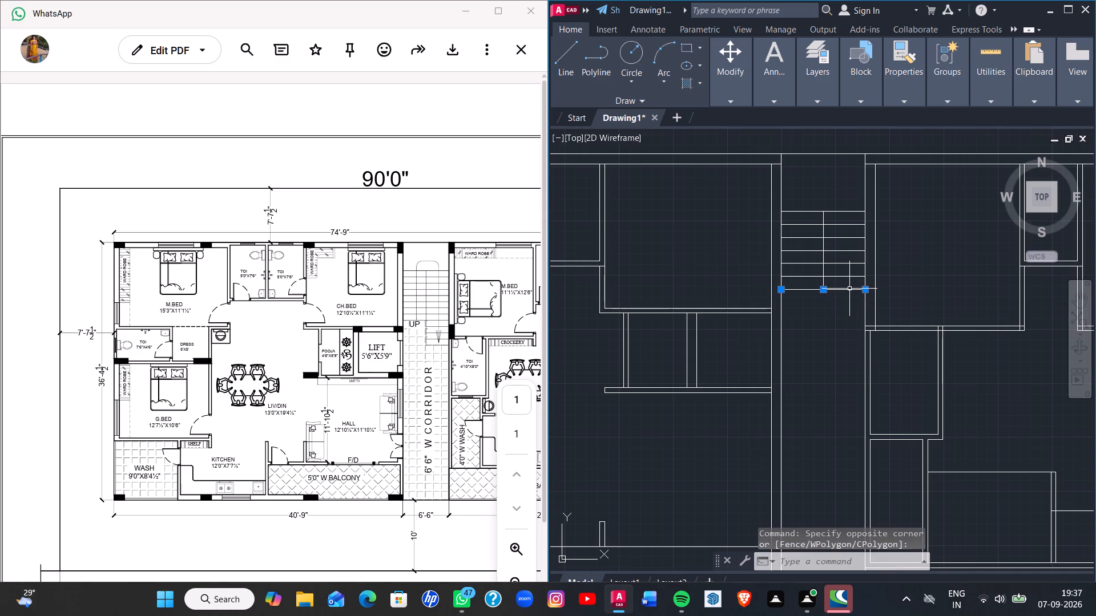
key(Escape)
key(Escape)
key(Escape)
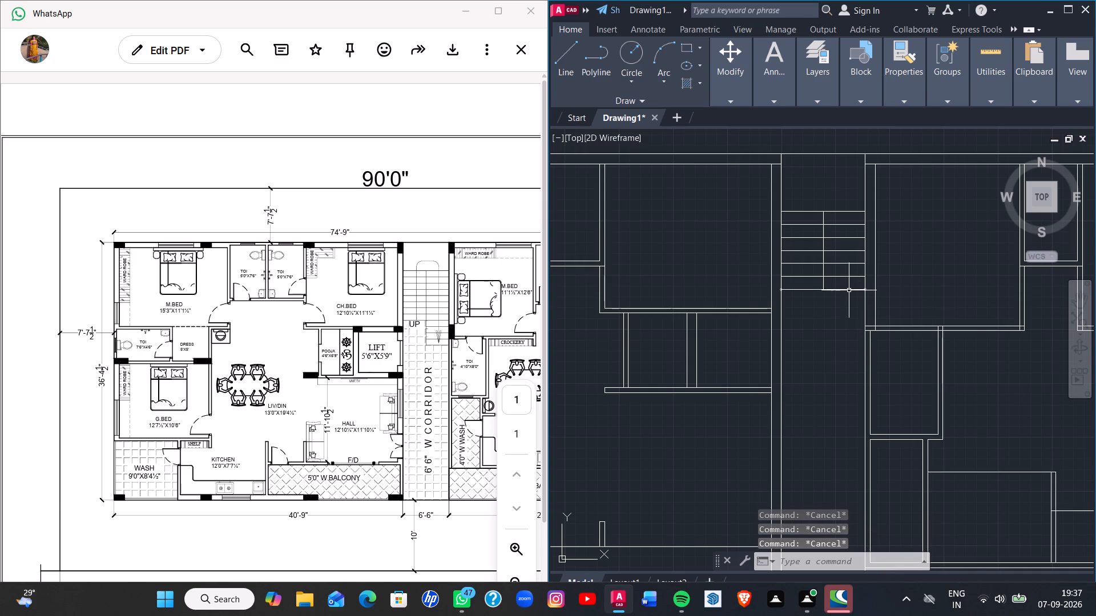
Trim the half of the bottom tread that lies right of the stair's centre line.
text(tr)
key(Return)
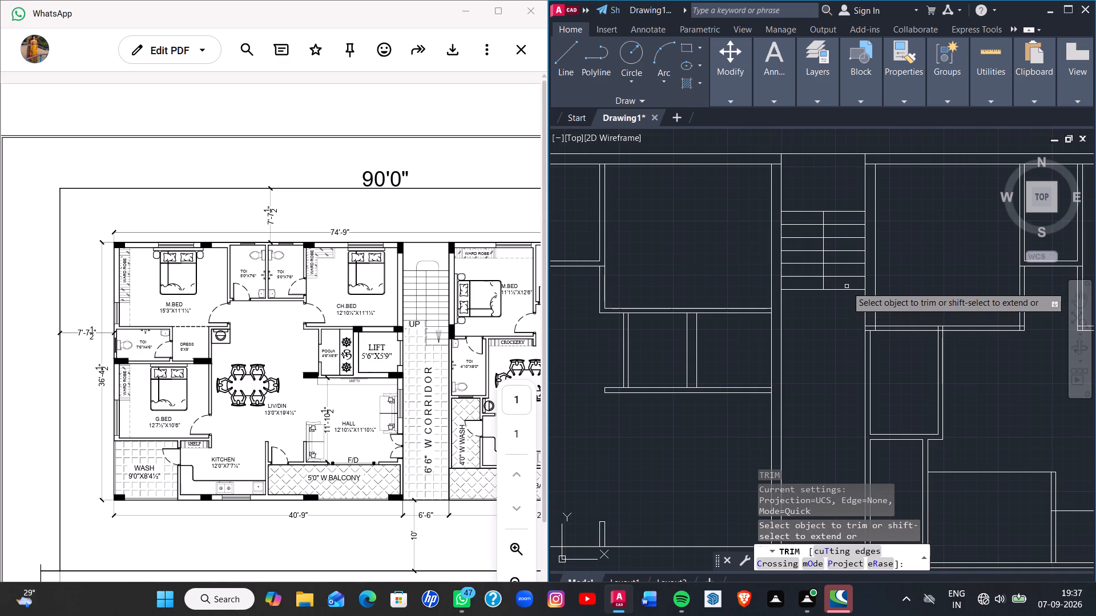
click(845, 289)
key(Escape)
key(Escape)
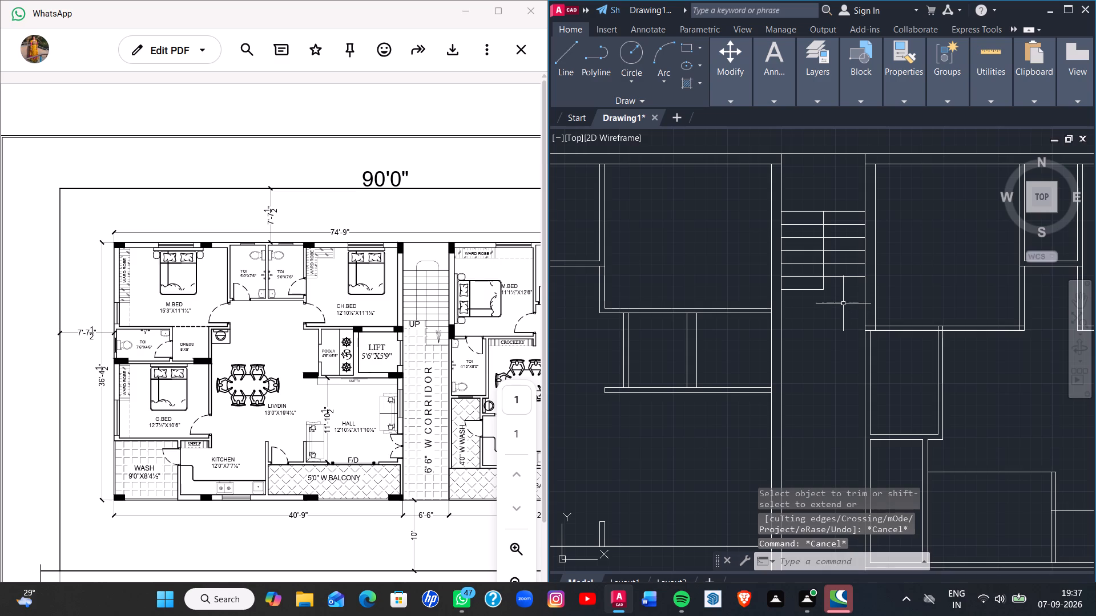
Draw a separate half-width tread line from the lower end of the stair's centre line to the corridor's right wall.
key(l)
key(Return)
click(824, 290)
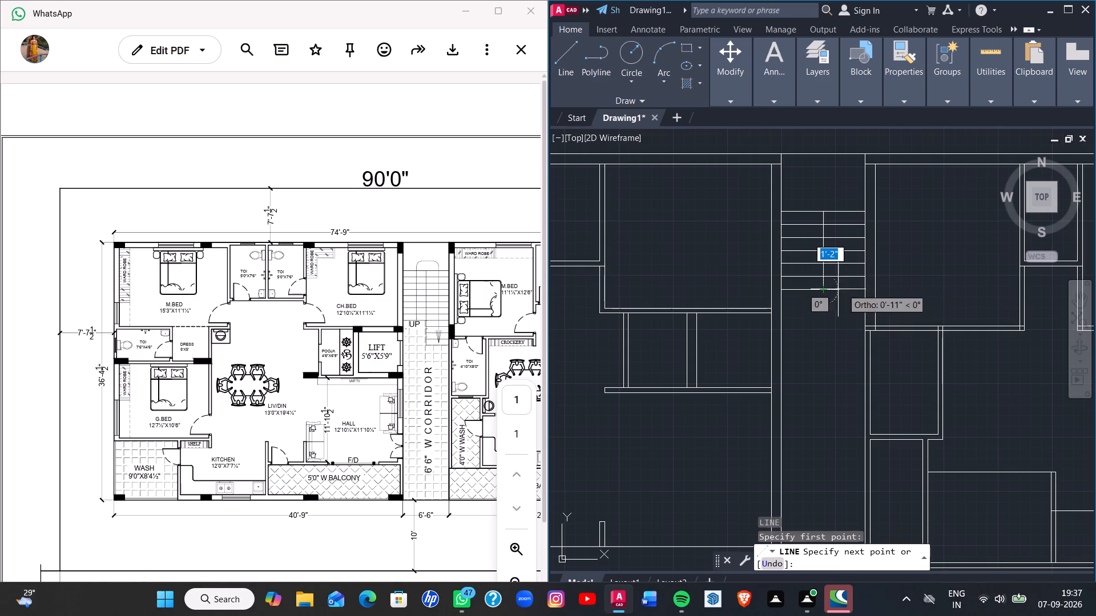
click(865, 290)
key(Escape)
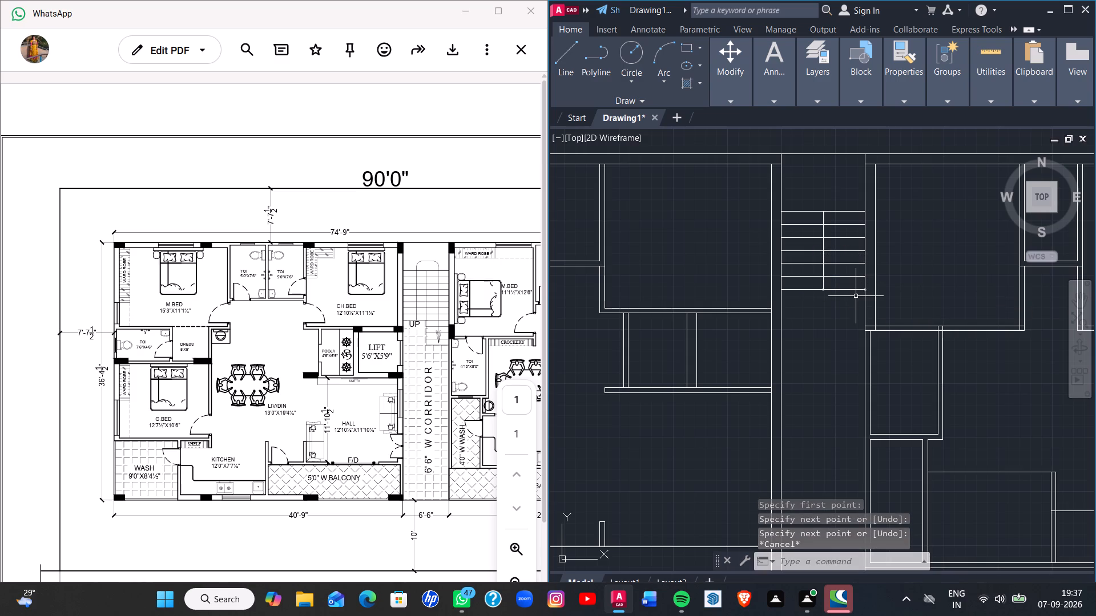
Copy the half-width tread line downward as an array of 5 items spaced 1' apart.
text(cx)
key(o)
key(Return)
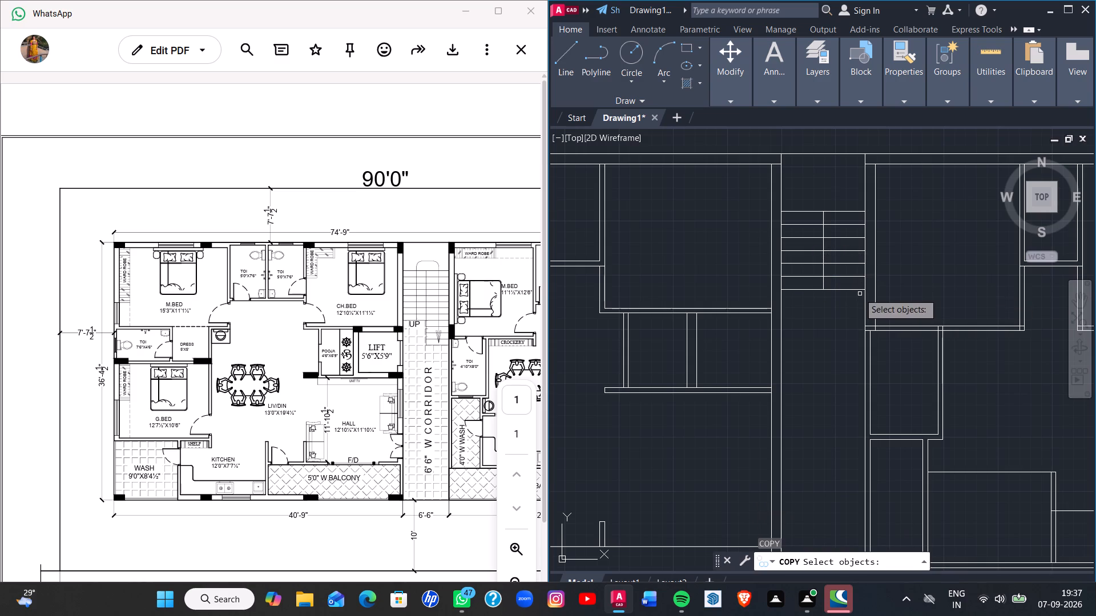
click(853, 289)
key(Return)
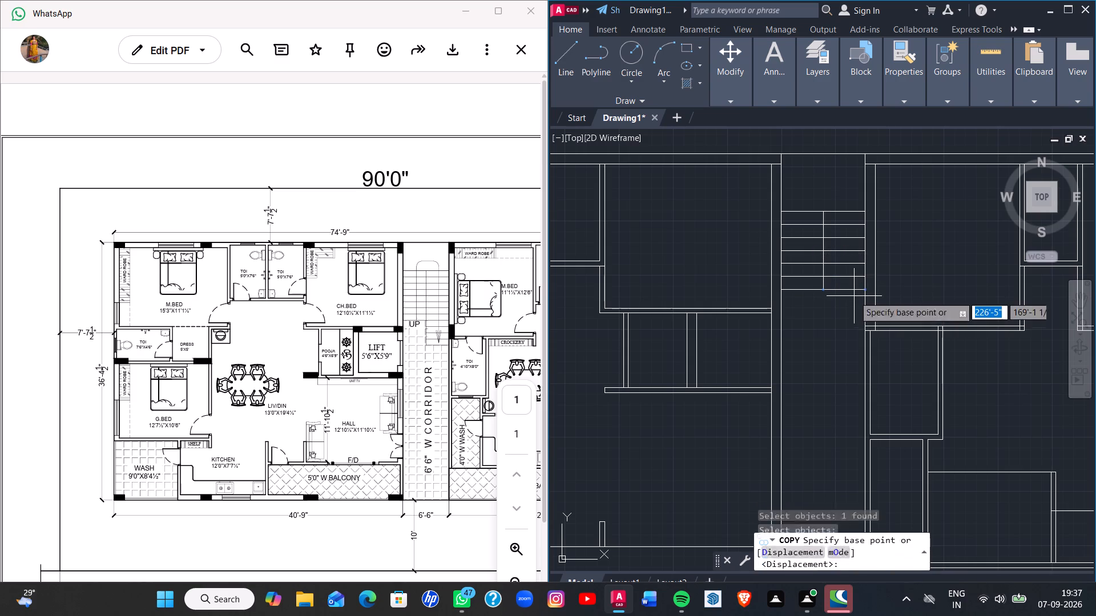
click(861, 292)
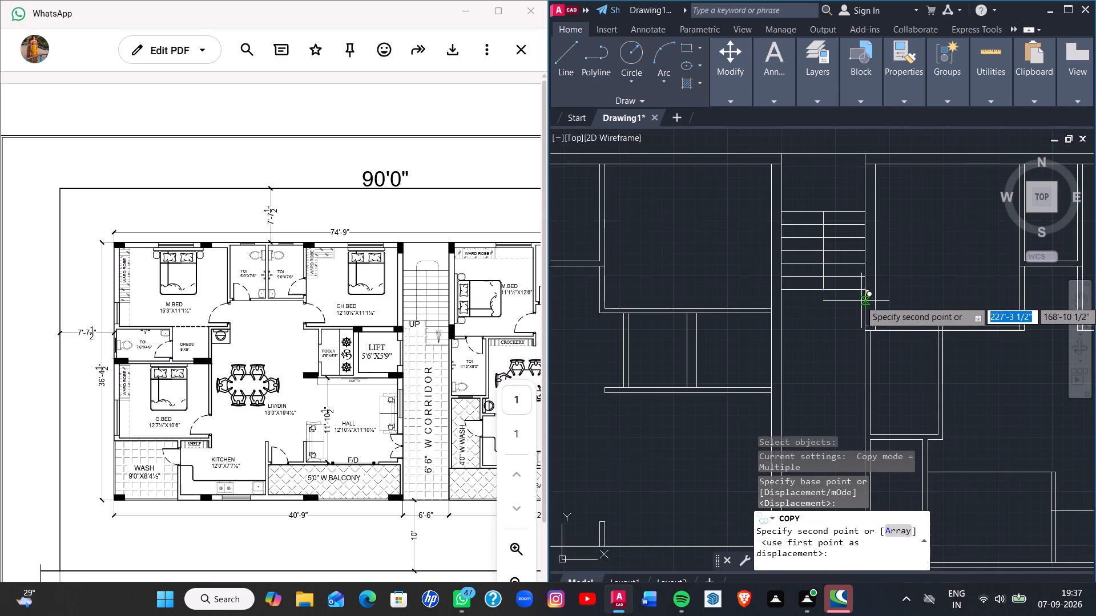
key(a)
key(r)
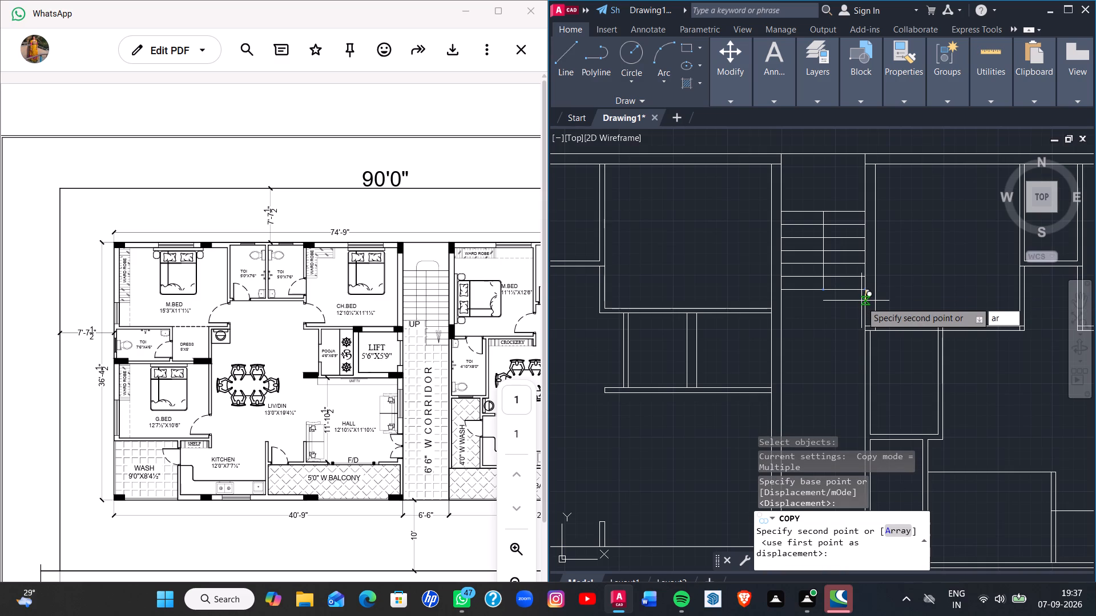
key(BackSpace)
key(Return)
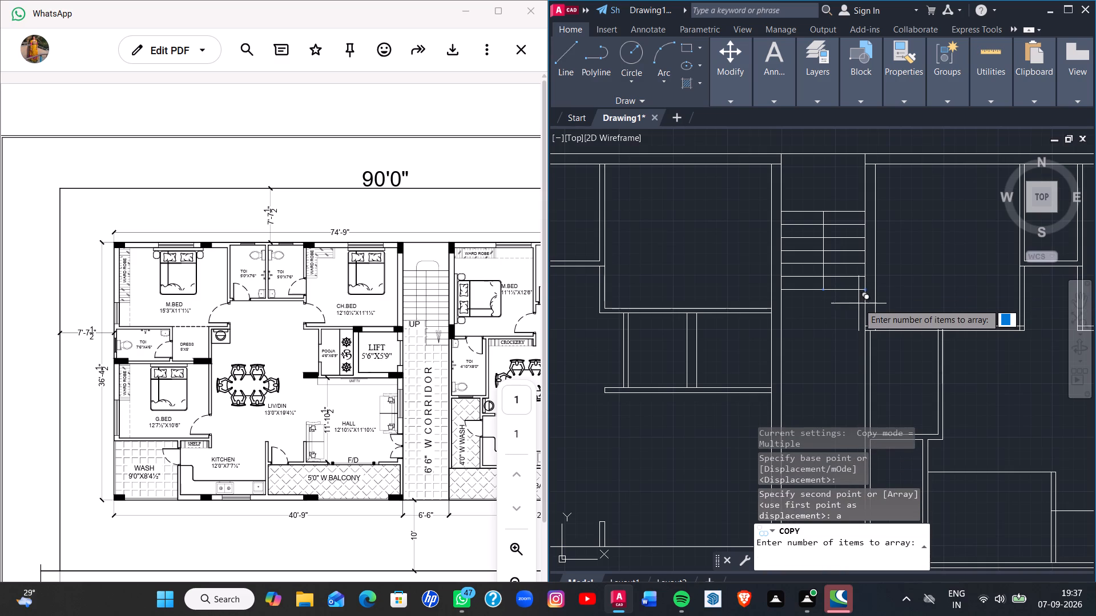
key(5)
key(Return)
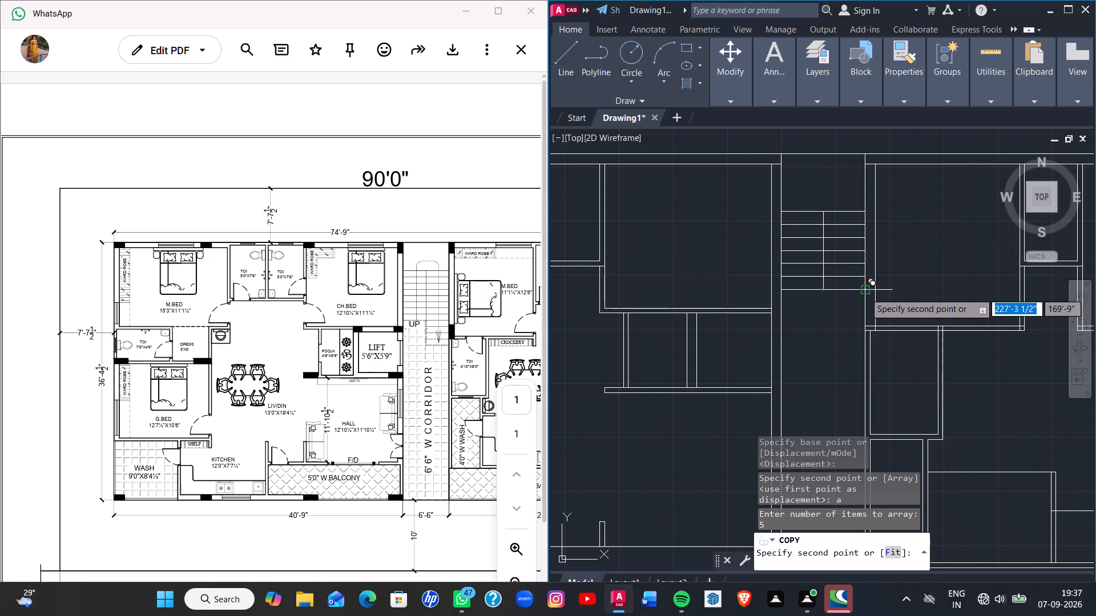
key(1)
key(apostrophe)
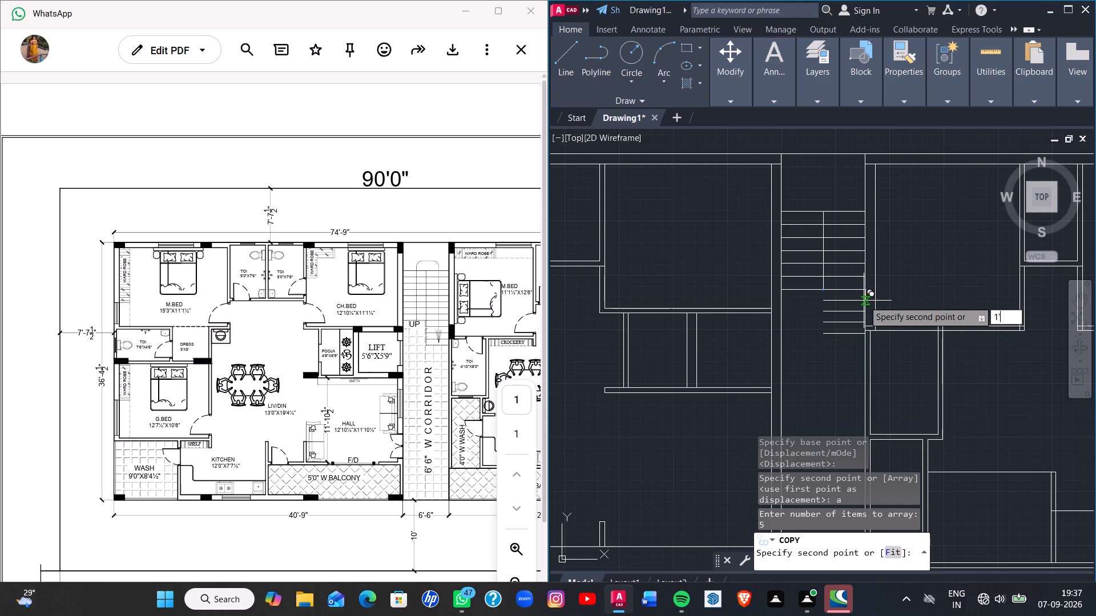
key(Return)
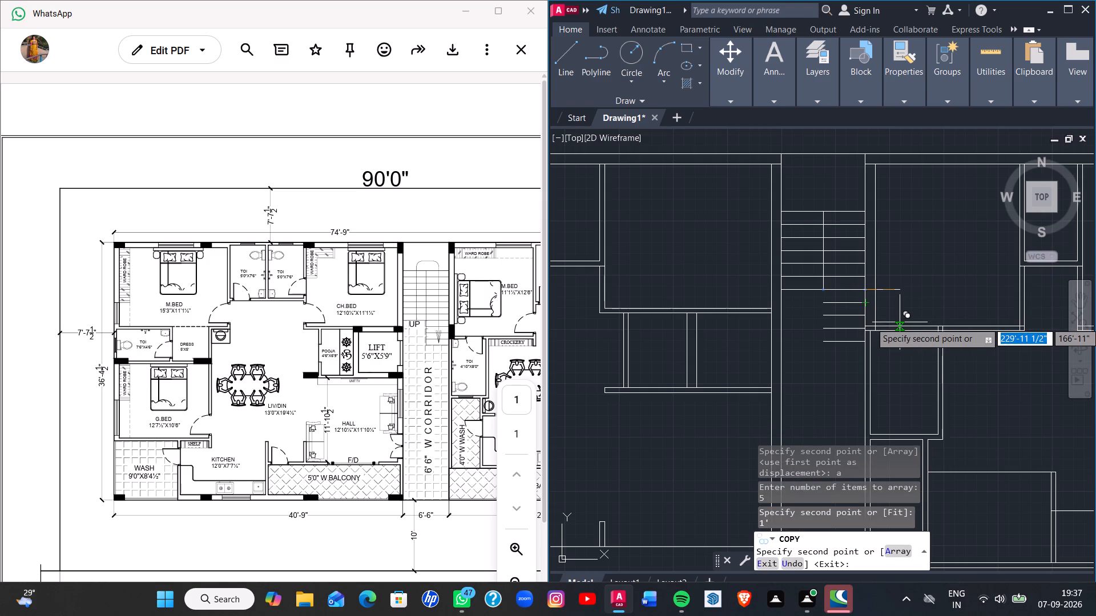
key(Escape)
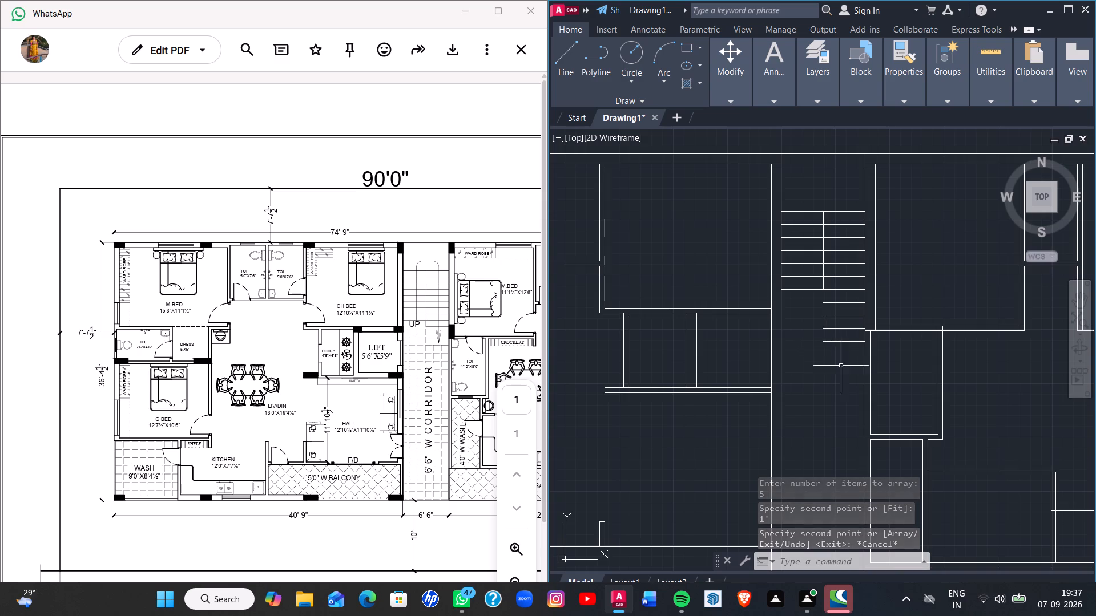
Draw a vertical line along the left ends of the half-width treads, from the centre line's lower end to the lowest tread.
key(l)
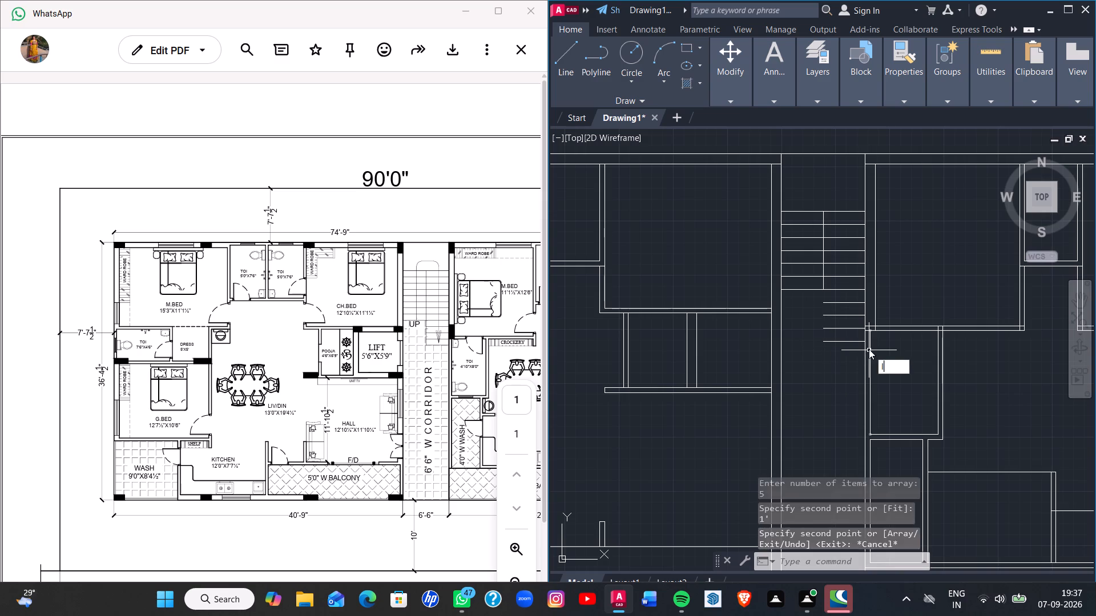
key(Return)
click(821, 286)
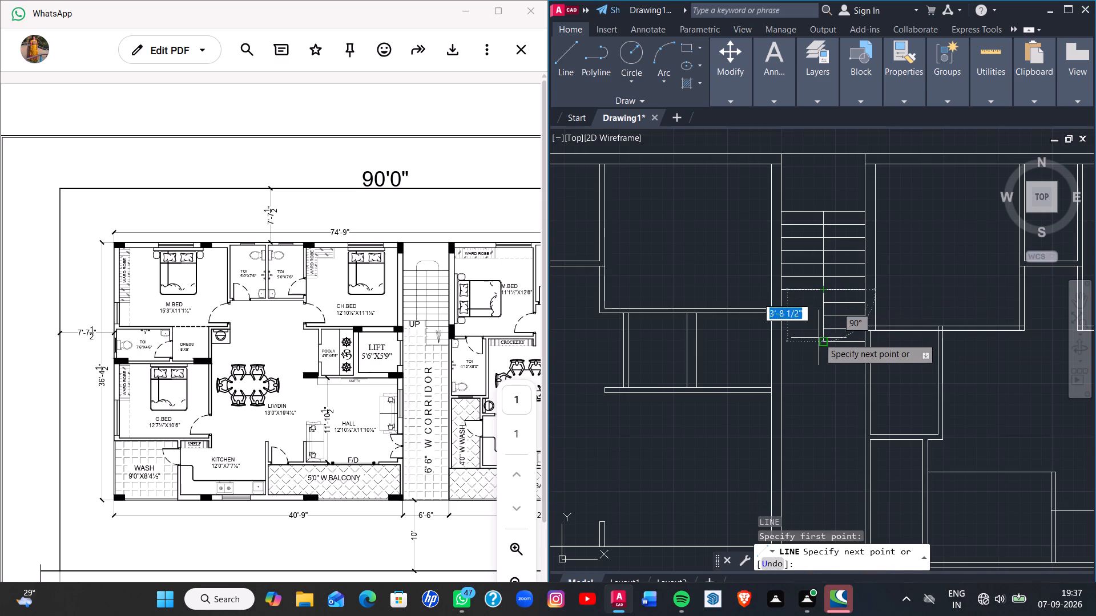
click(823, 340)
key(Escape)
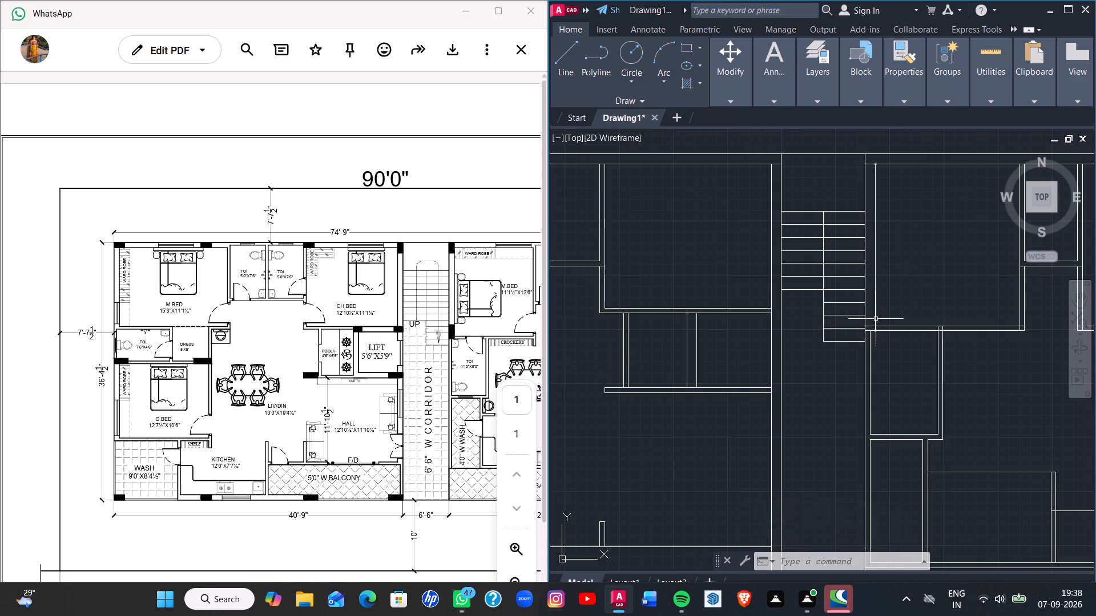
Draw the stair's walking line with Line segments about 7'-10" up the left flight, 2'-11" across, and 9'-1" down the right flight.
key(l)
key(Return)
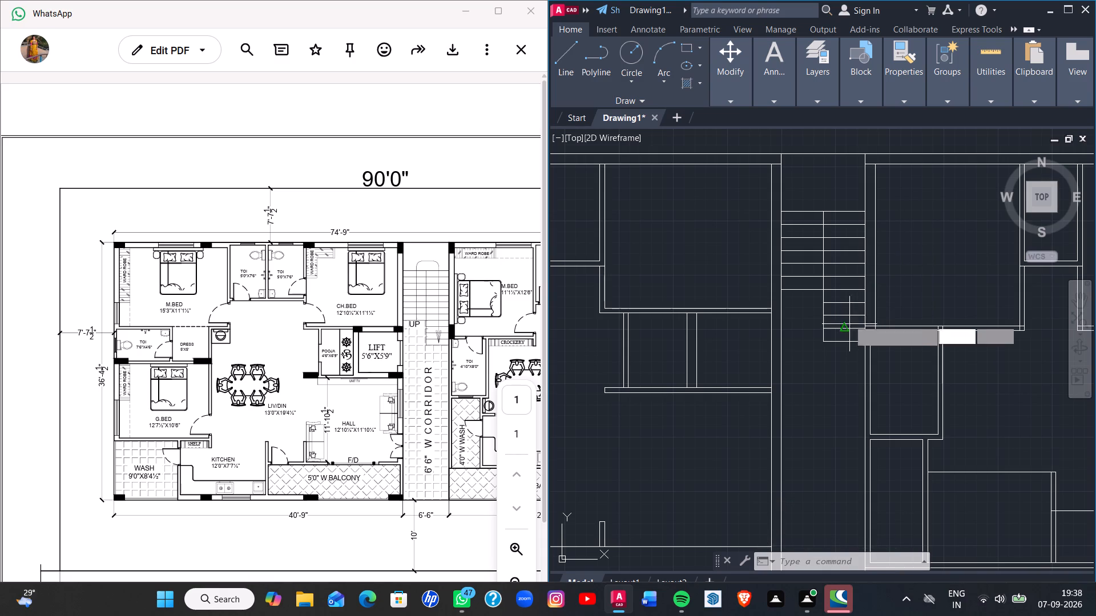
click(803, 299)
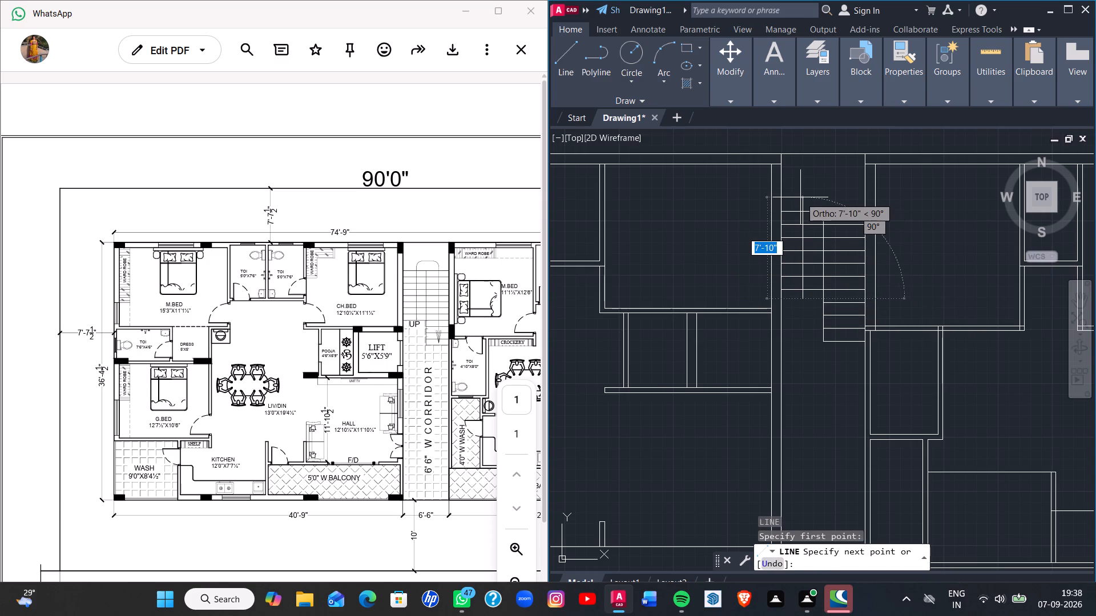
click(800, 197)
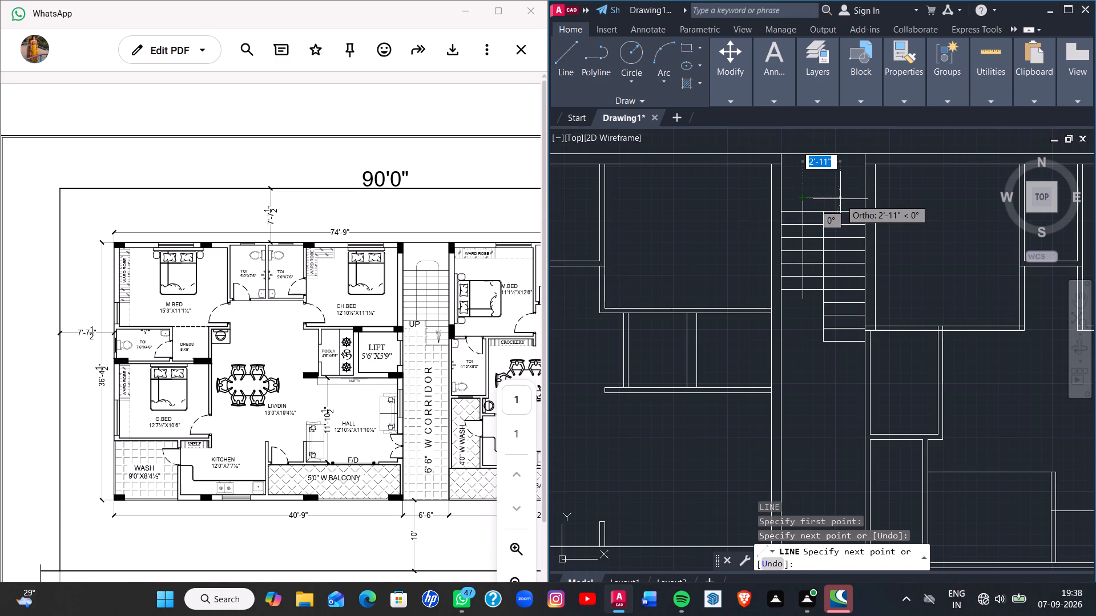
click(841, 199)
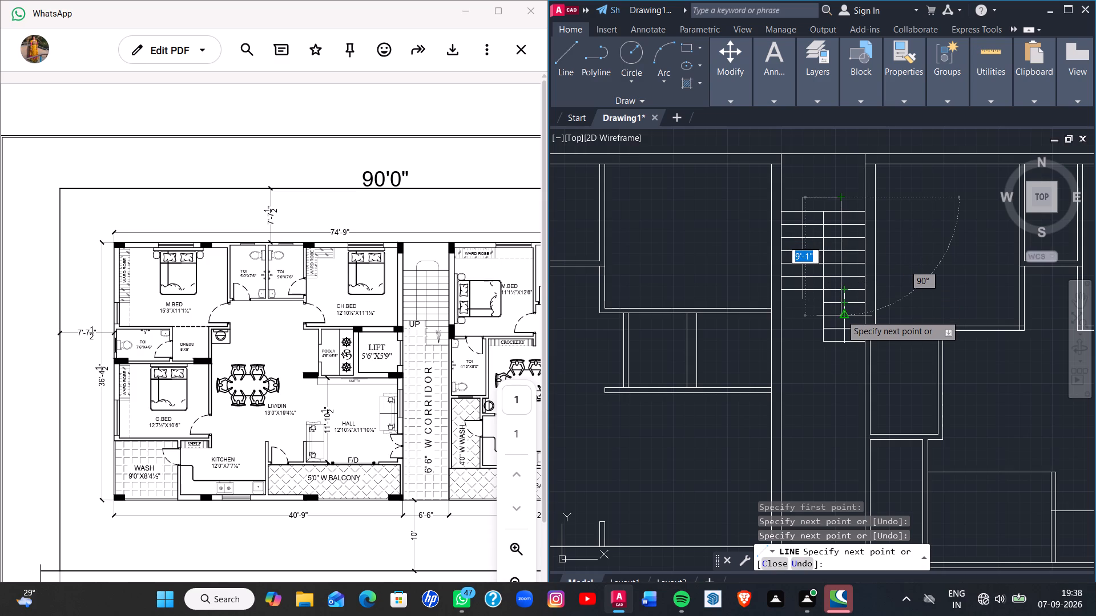
click(839, 314)
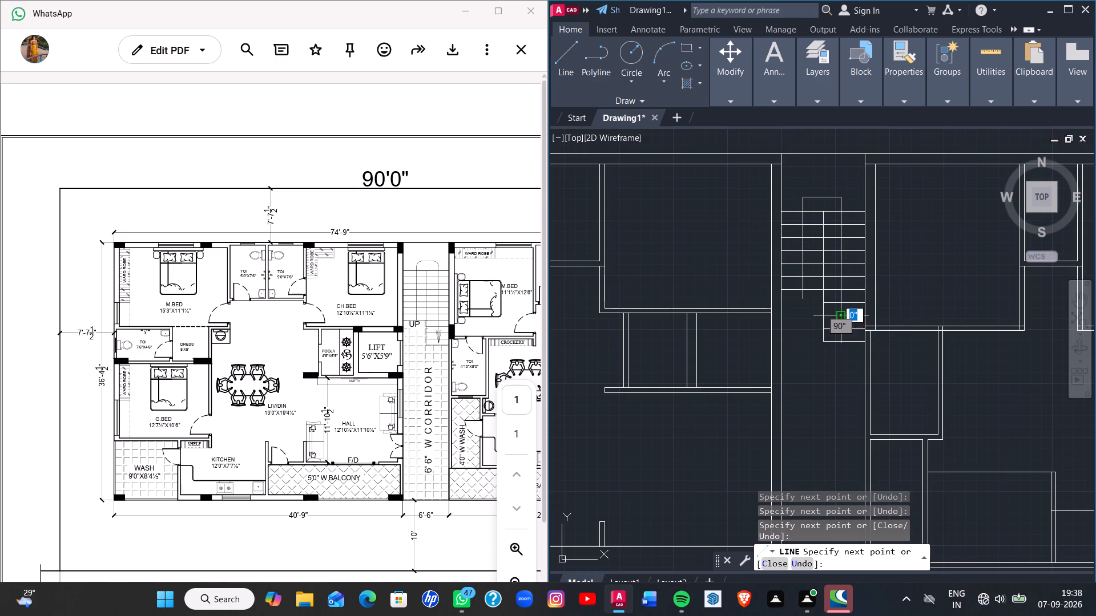
key(Escape)
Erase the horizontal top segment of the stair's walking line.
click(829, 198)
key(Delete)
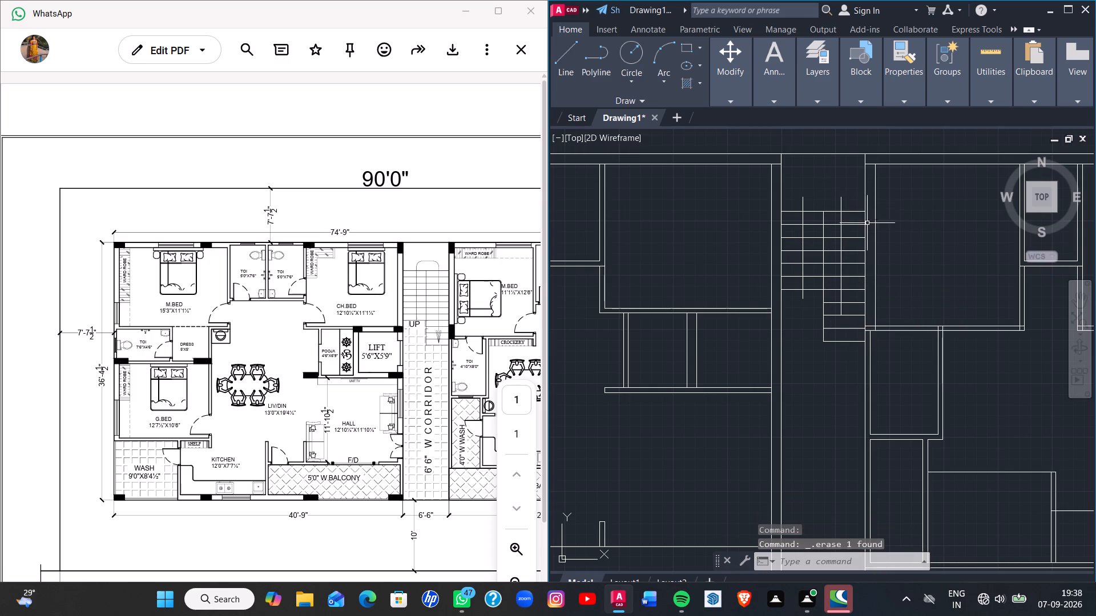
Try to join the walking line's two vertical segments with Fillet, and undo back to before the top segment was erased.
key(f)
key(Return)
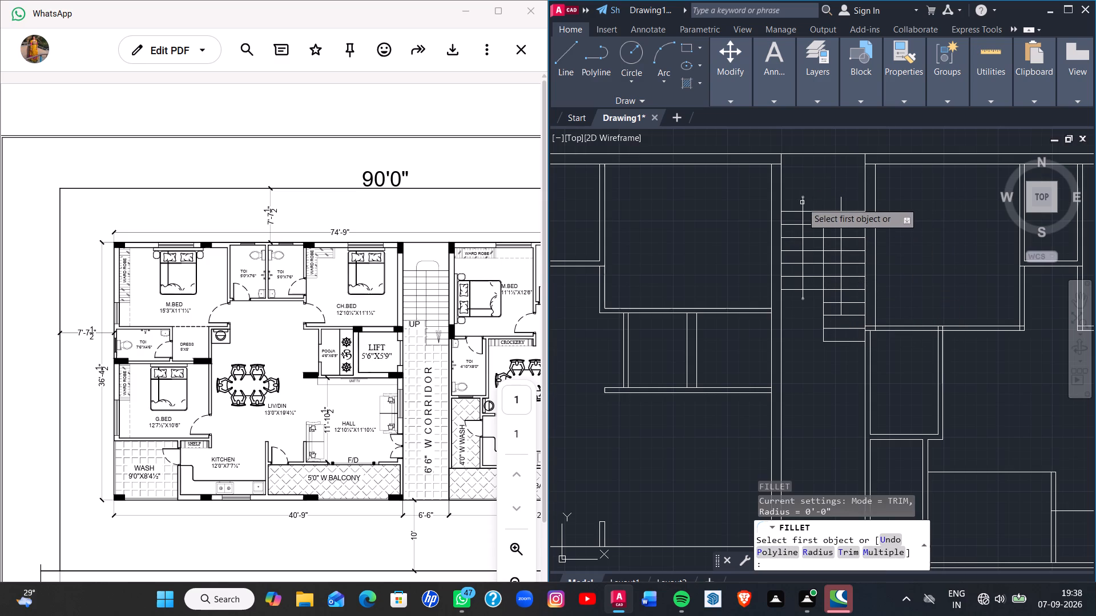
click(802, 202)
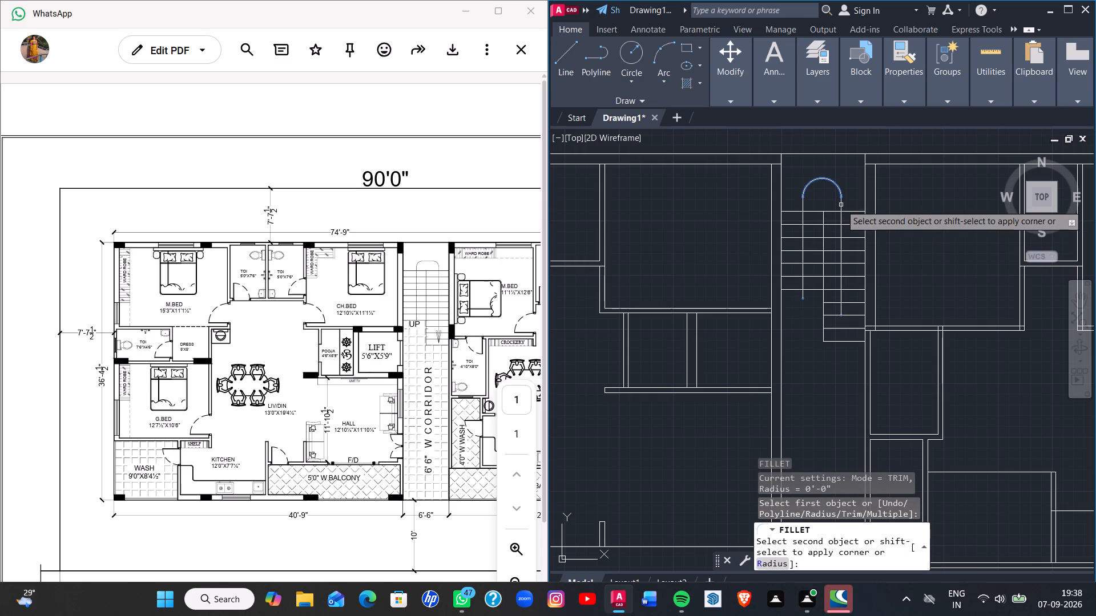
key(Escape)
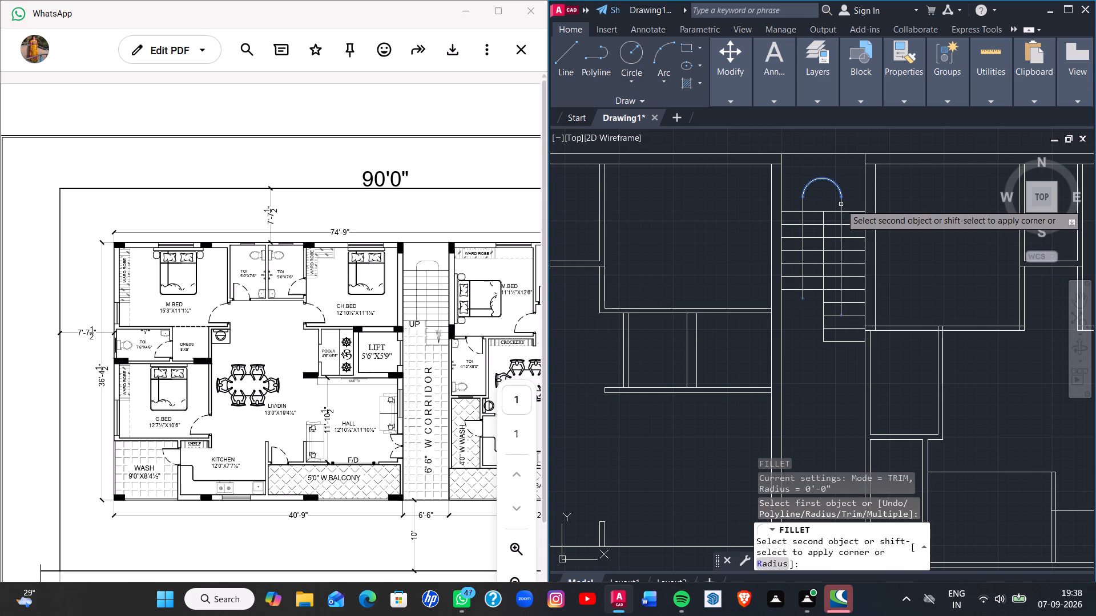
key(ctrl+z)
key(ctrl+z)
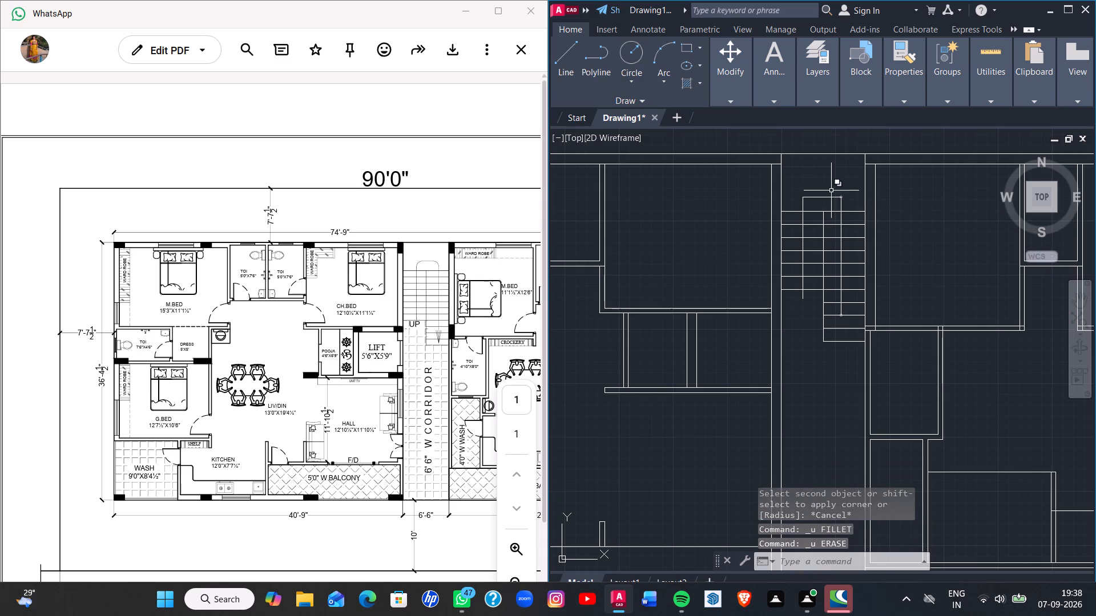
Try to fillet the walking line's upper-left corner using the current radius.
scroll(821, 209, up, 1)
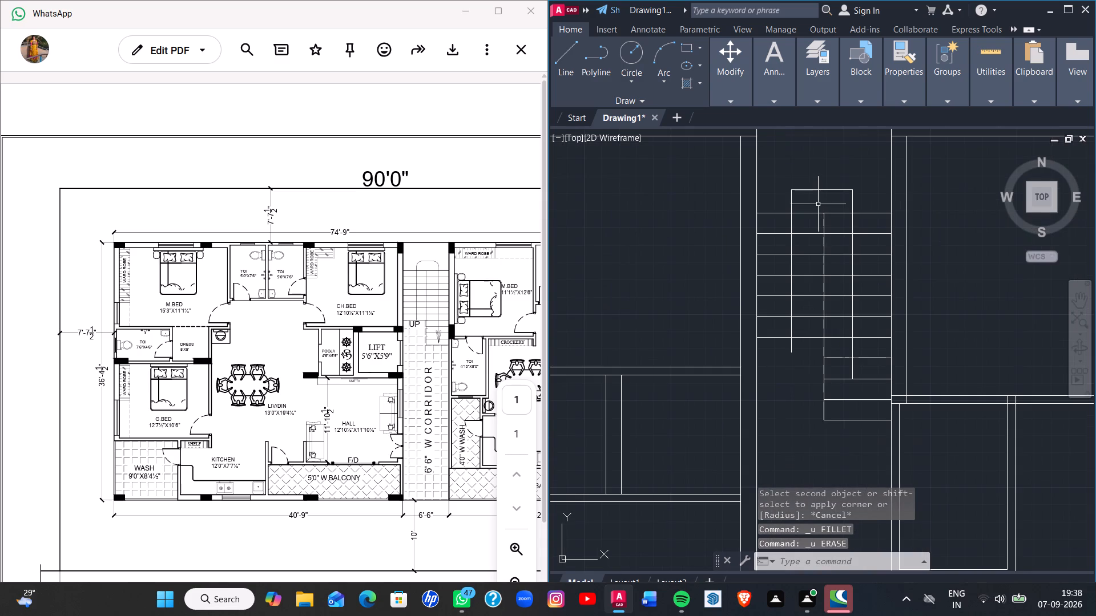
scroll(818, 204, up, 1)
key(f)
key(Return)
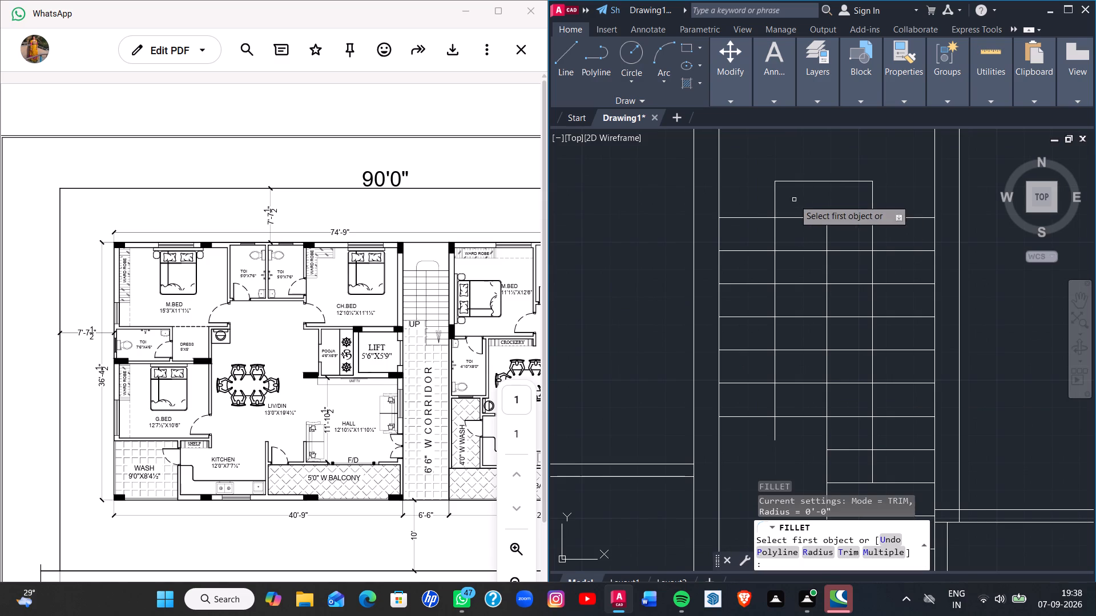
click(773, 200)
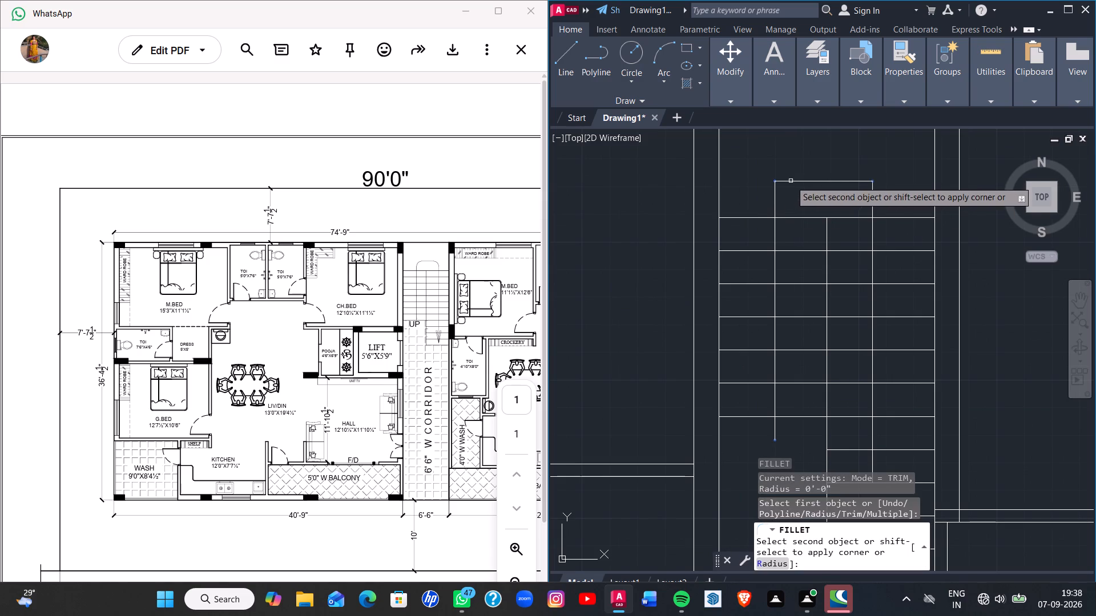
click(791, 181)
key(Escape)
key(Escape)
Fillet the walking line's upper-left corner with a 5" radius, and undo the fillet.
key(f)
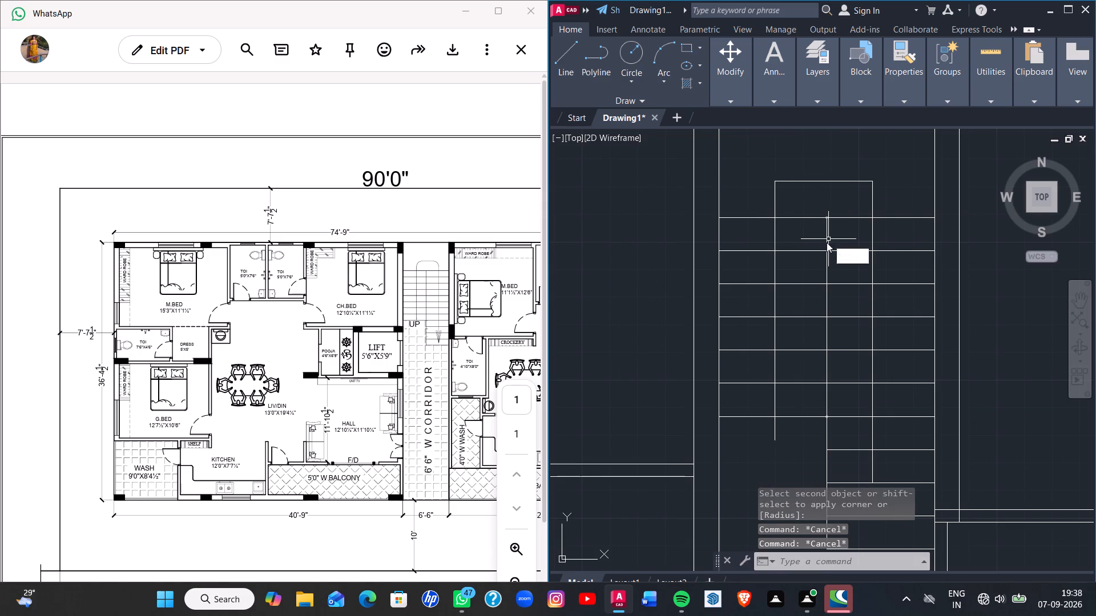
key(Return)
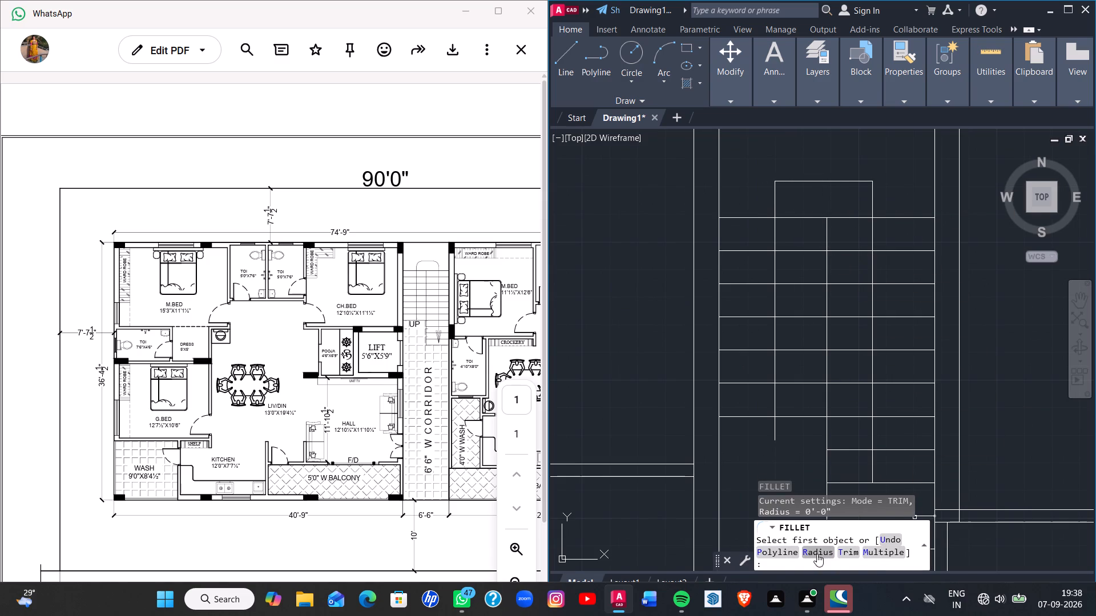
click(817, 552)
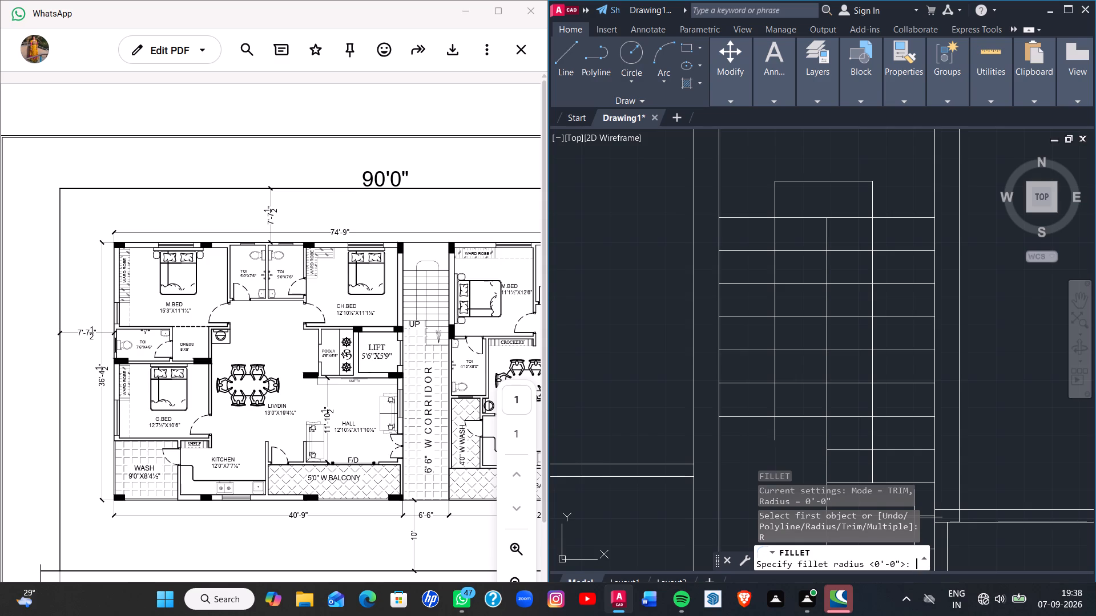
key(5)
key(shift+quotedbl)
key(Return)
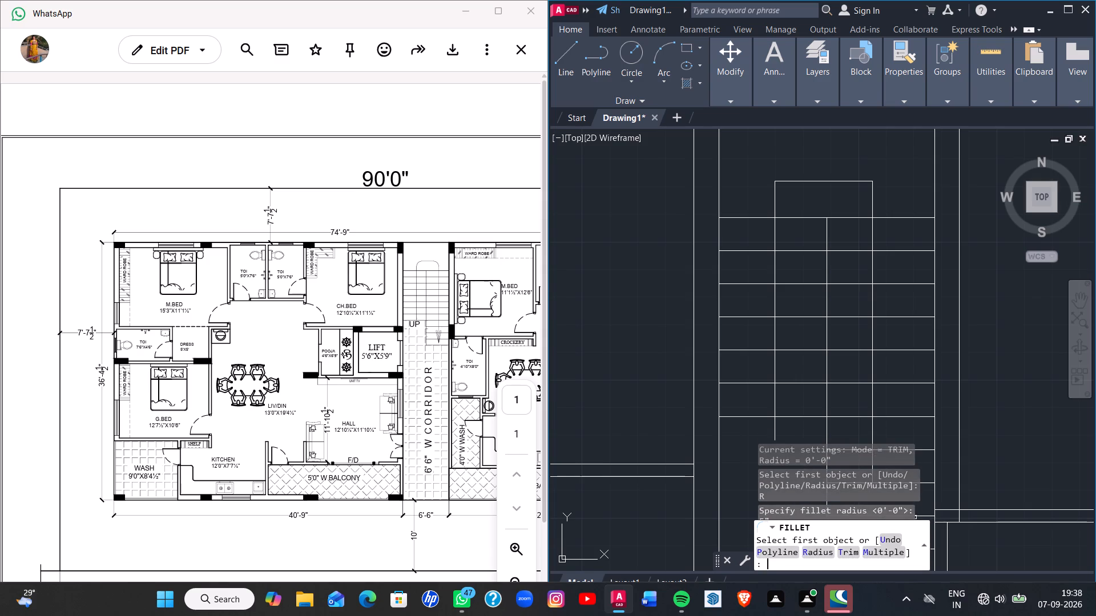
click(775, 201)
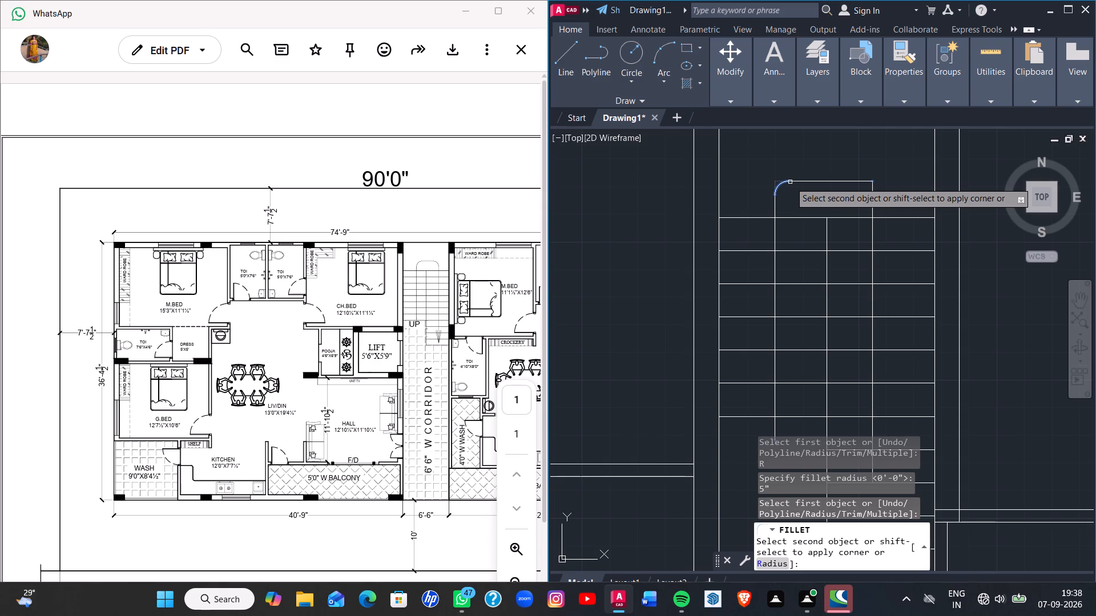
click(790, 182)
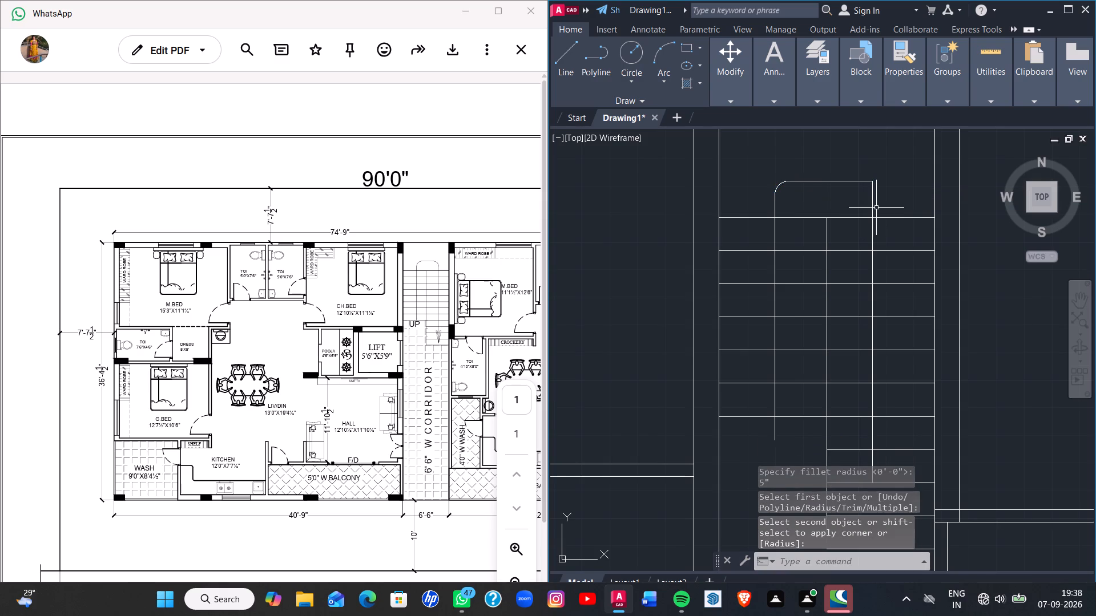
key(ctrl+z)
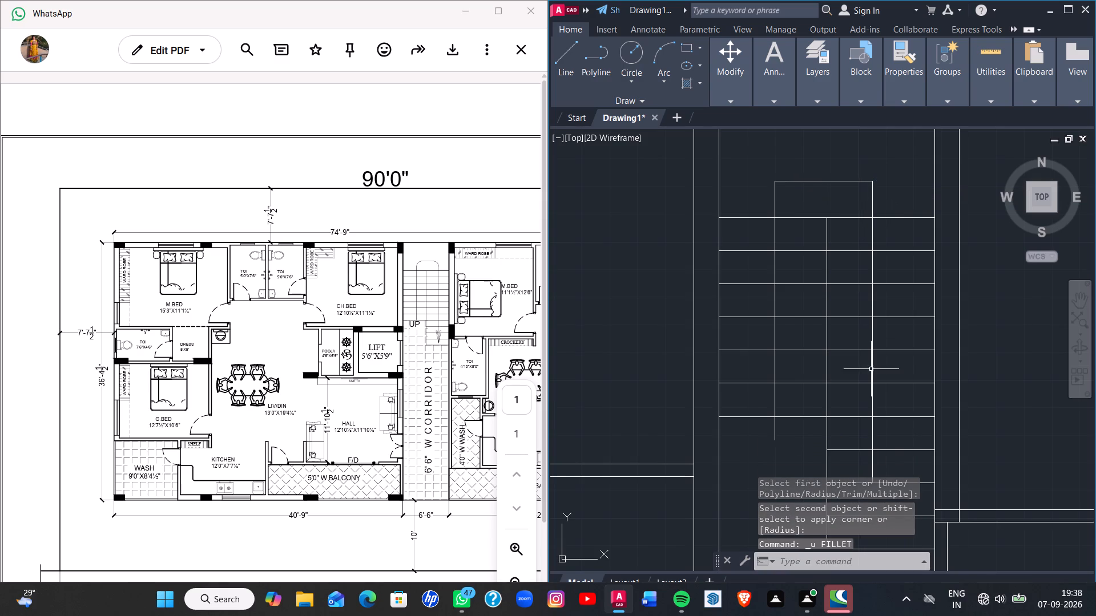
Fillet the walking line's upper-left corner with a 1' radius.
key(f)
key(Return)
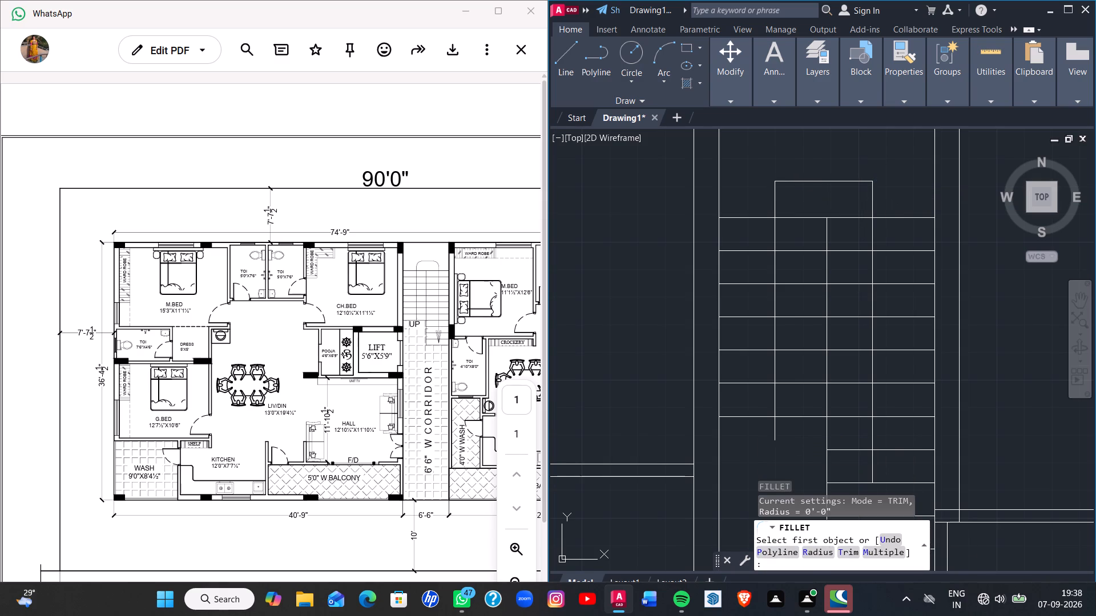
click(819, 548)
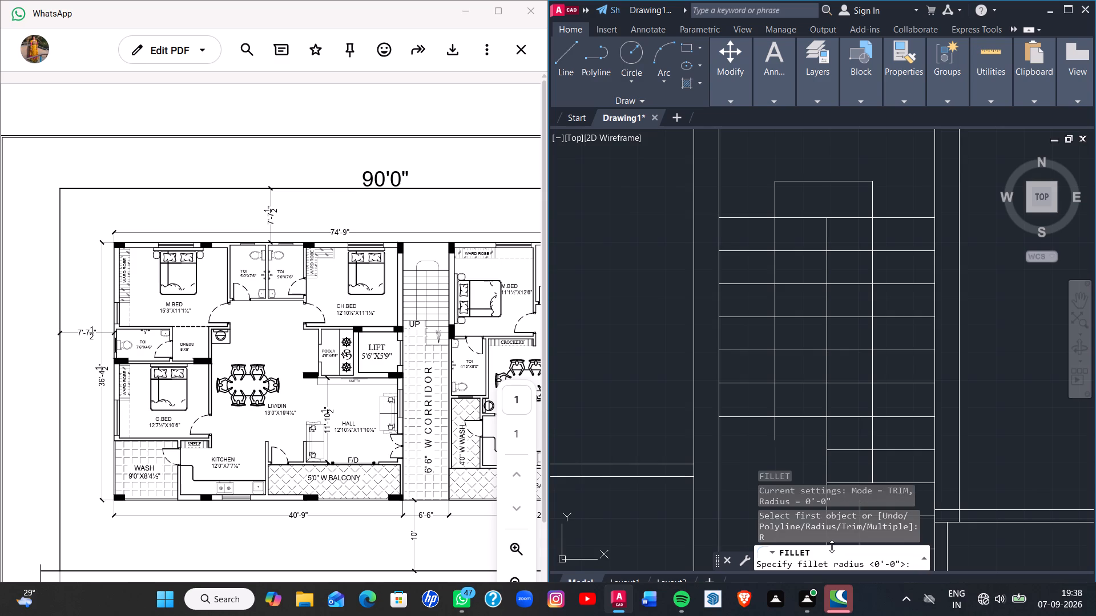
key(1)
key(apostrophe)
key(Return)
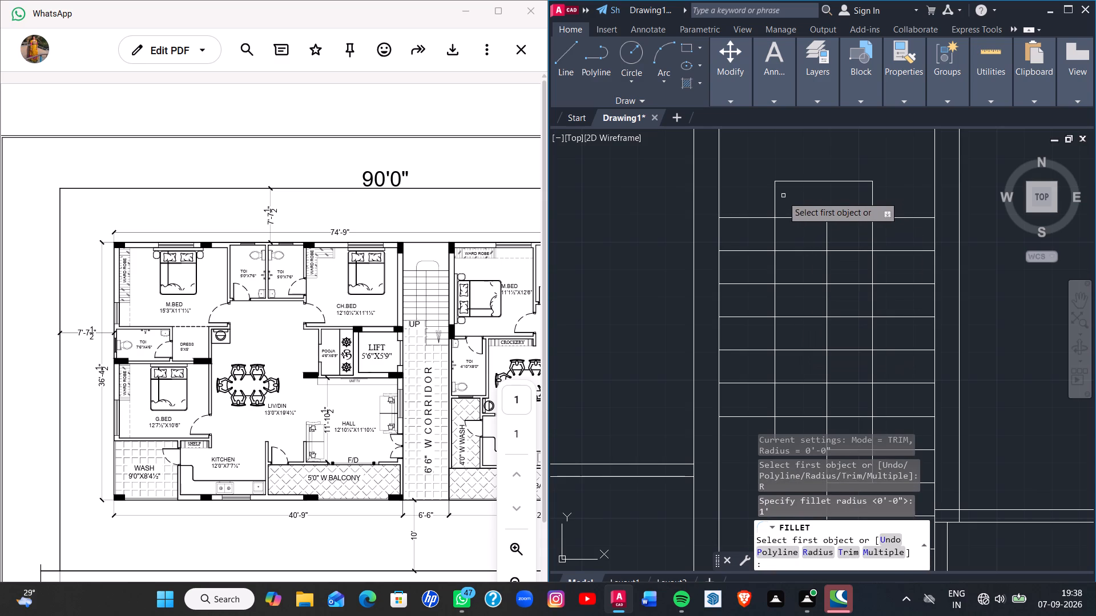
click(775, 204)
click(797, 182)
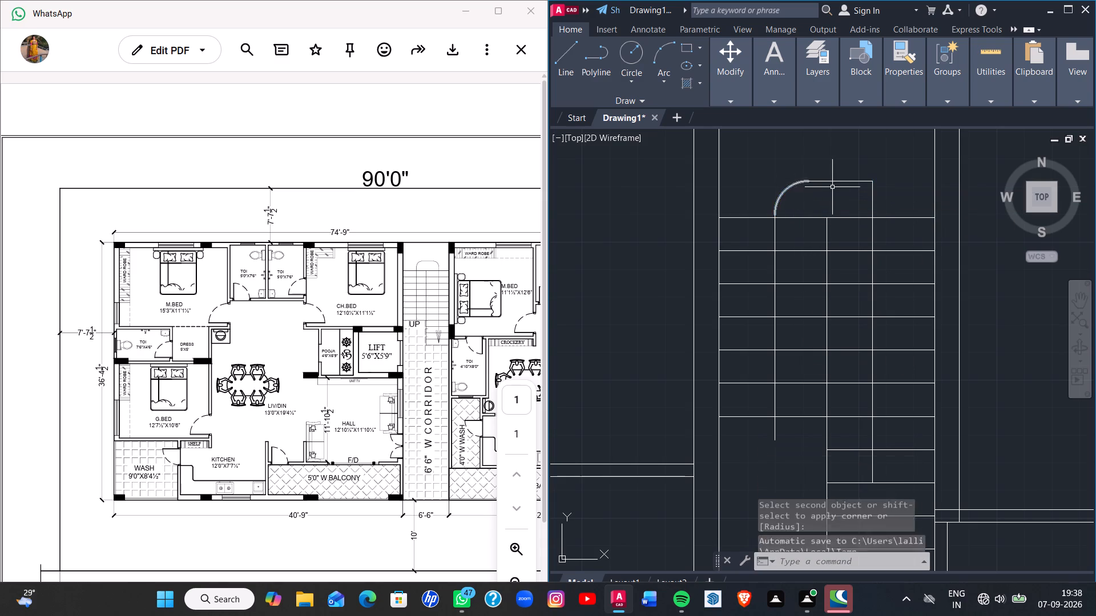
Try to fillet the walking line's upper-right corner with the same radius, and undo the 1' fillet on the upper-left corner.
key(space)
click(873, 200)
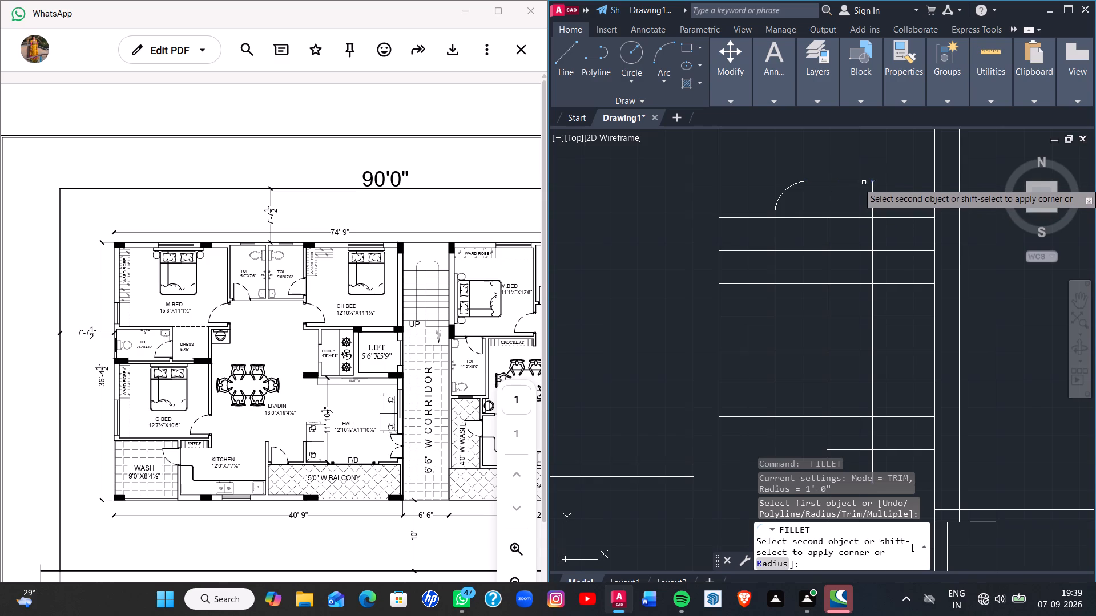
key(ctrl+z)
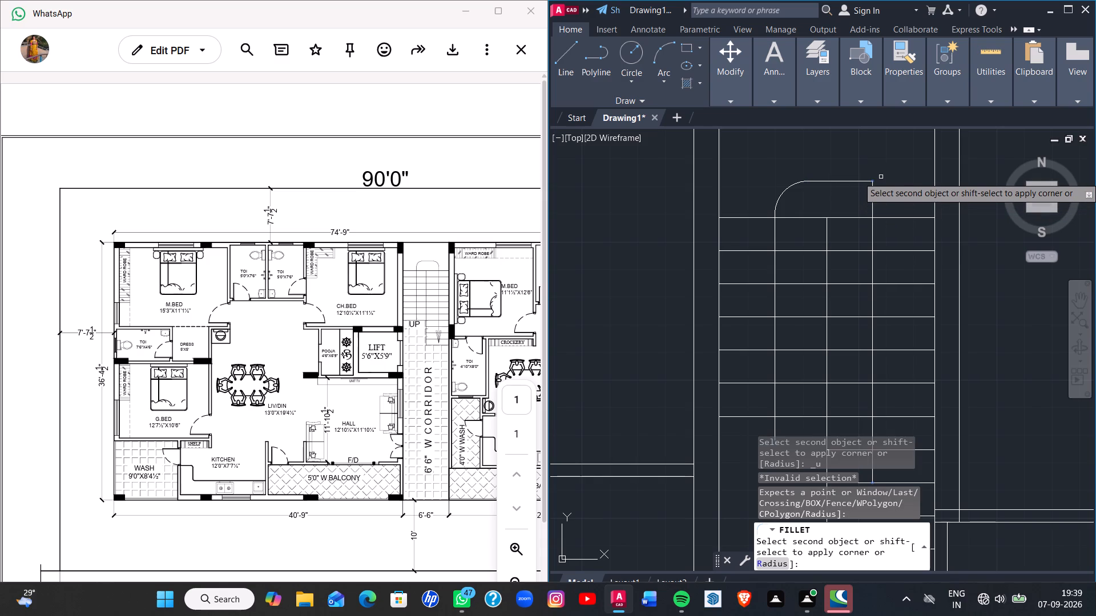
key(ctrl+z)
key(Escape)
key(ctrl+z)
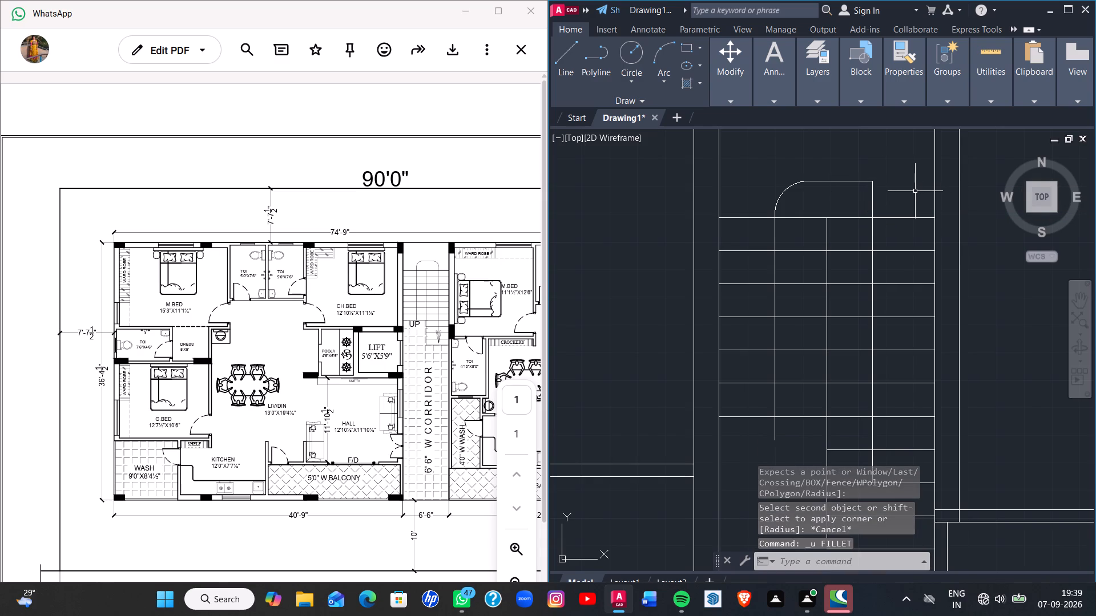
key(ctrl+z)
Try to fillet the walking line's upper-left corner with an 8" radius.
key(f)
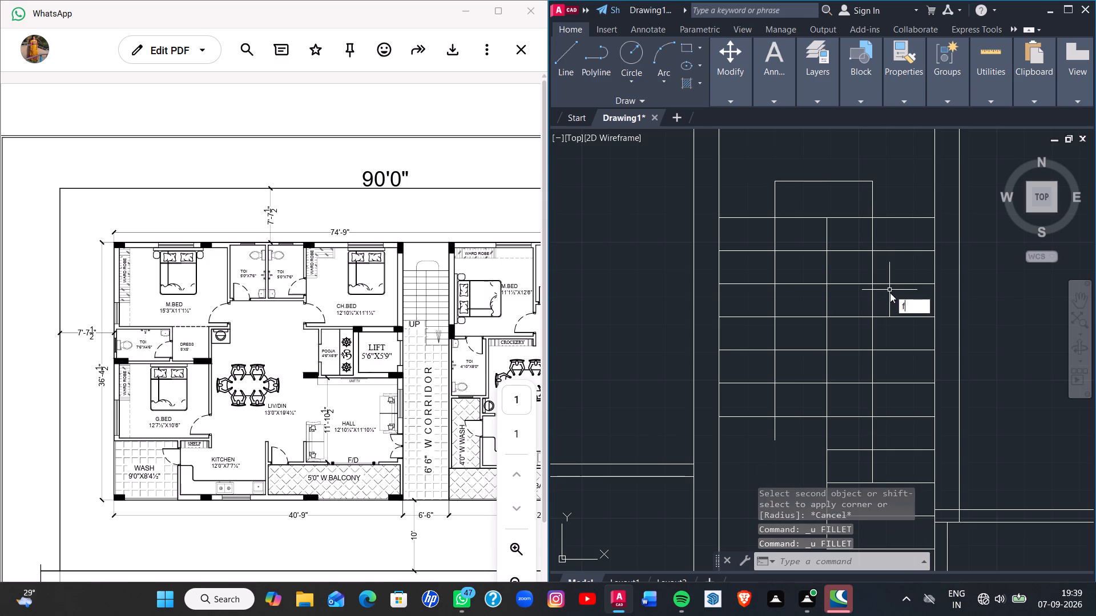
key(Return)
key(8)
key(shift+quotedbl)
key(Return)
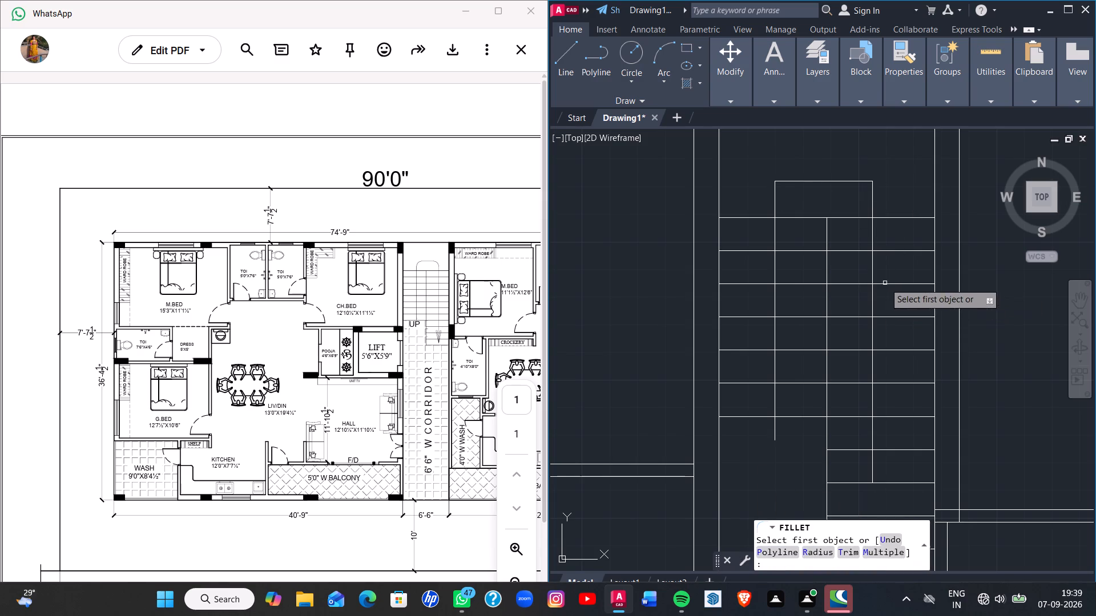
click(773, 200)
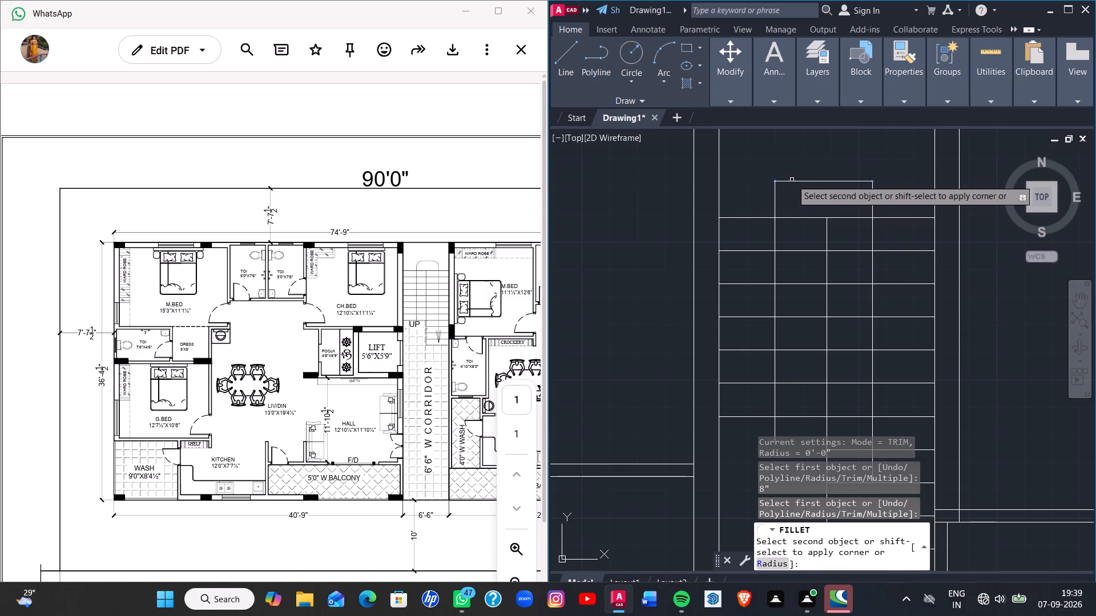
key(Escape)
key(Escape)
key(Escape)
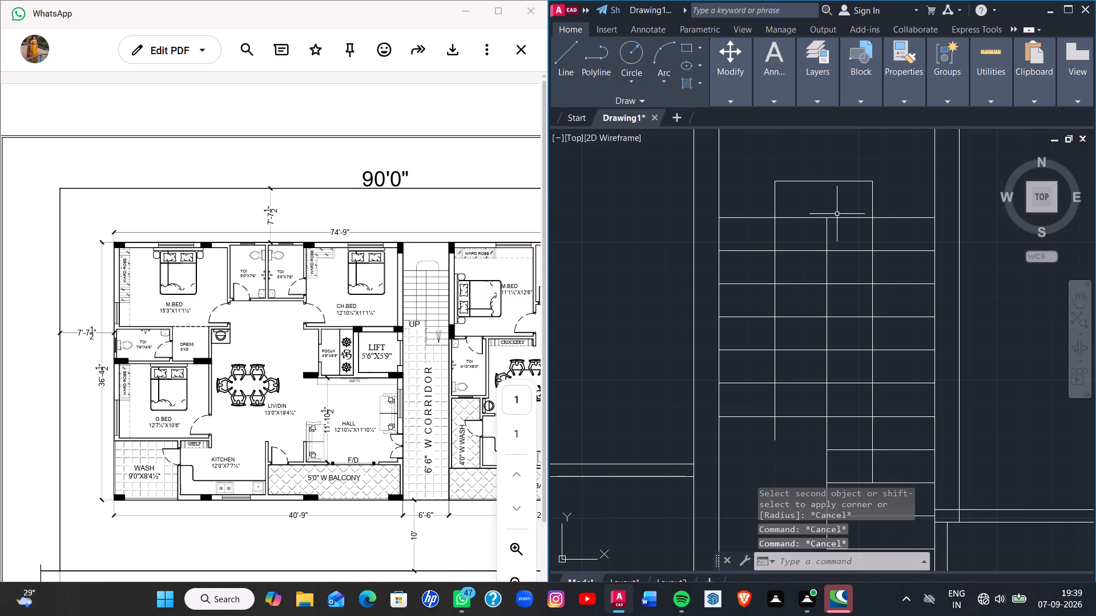
Fillet the upper-left and upper-right corners of the staircase's walking line with an 8" radius.
key(f)
key(Return)
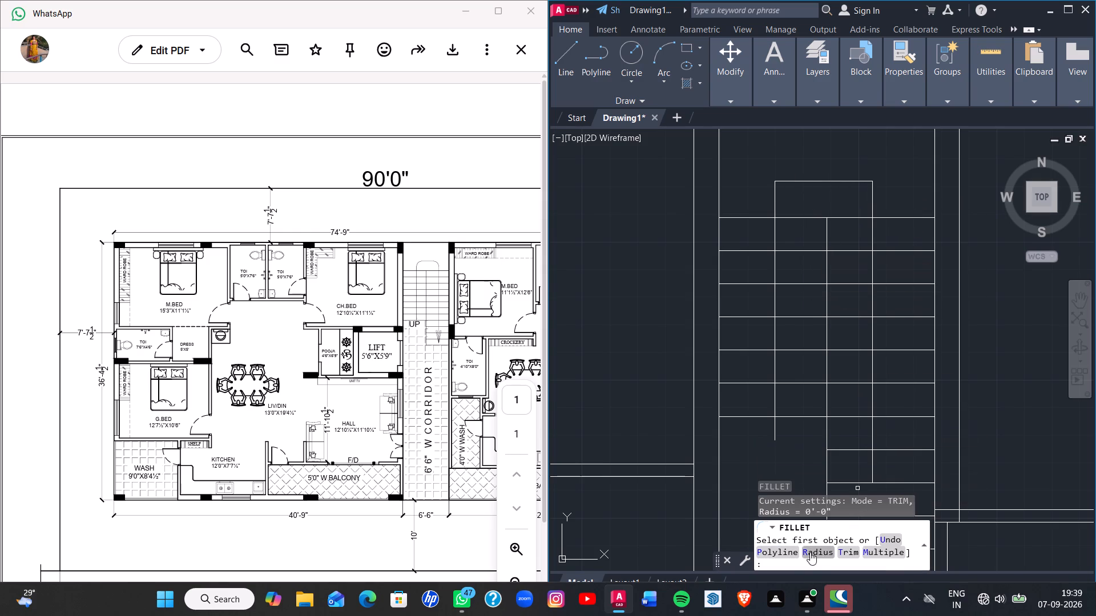
click(814, 553)
key(8)
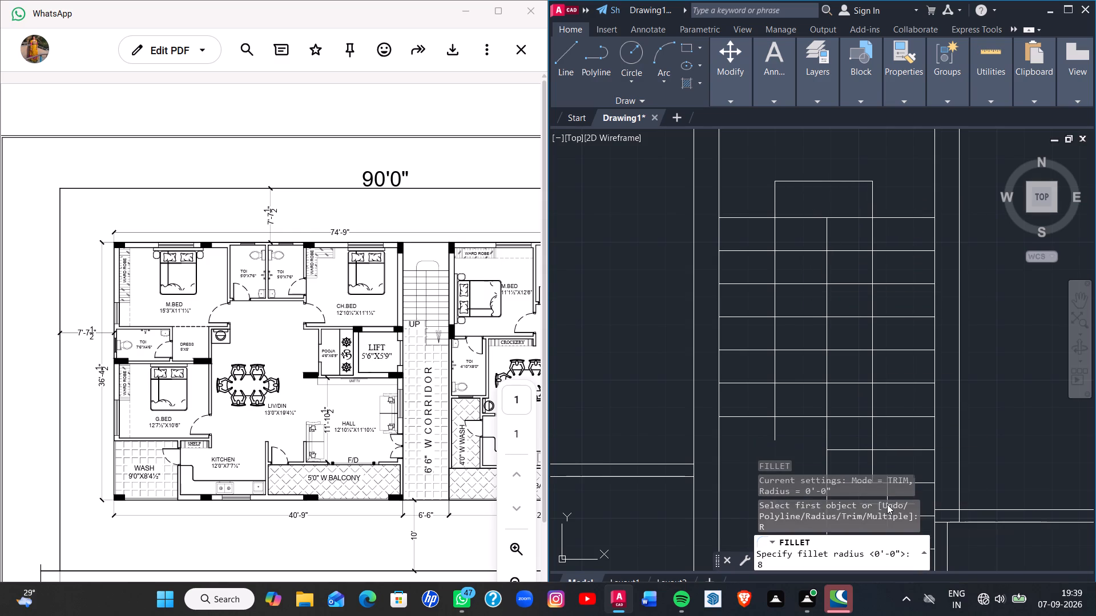
key(shift+quotedbl)
key(Return)
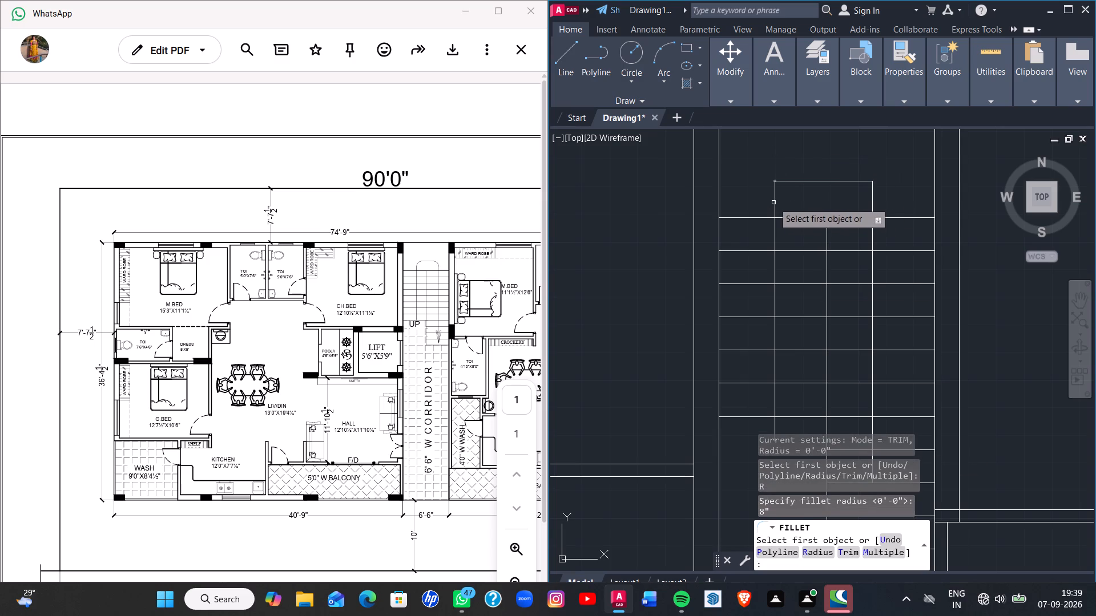
click(774, 201)
click(801, 182)
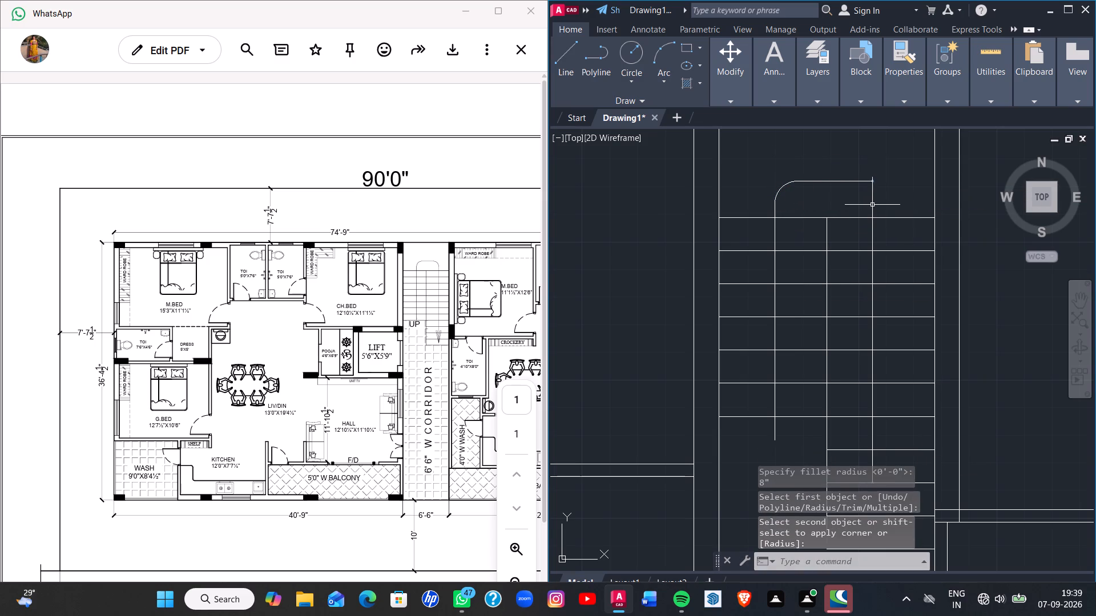
key(space)
click(873, 204)
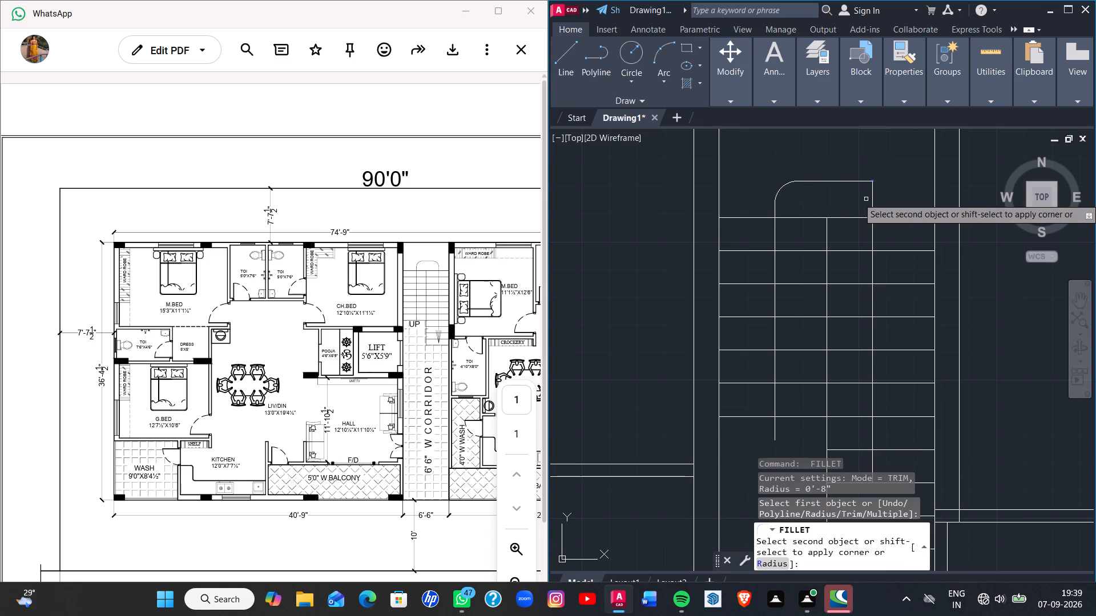
click(857, 182)
key(Escape)
key(Escape)
key(Escape)
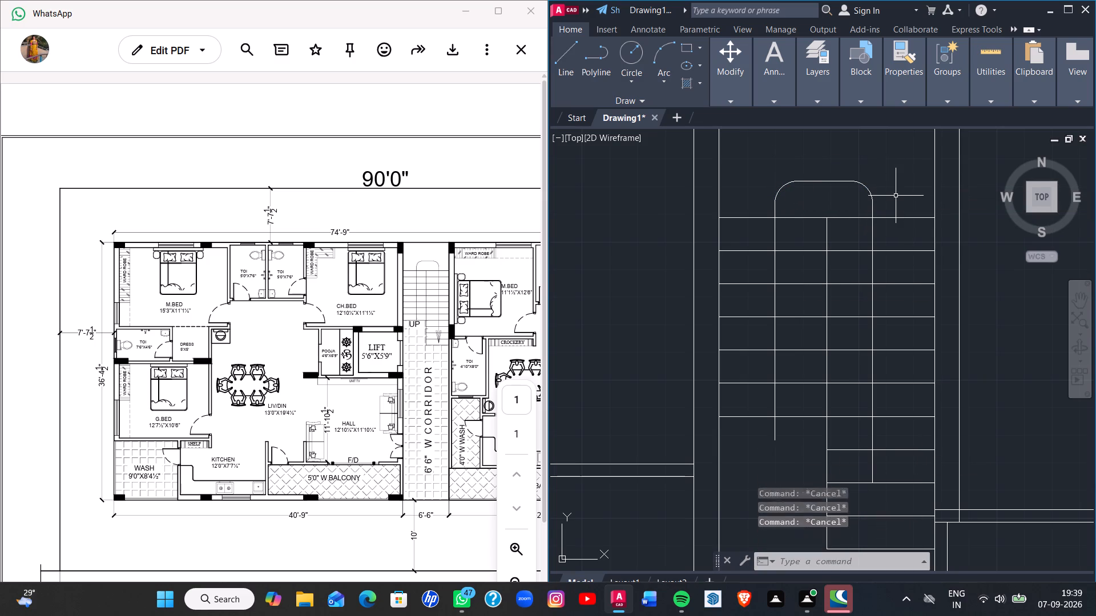
Examine the whole drawn floor plan, from the central staircase out to both flats and the plot boundary.
scroll(896, 196, down, 2)
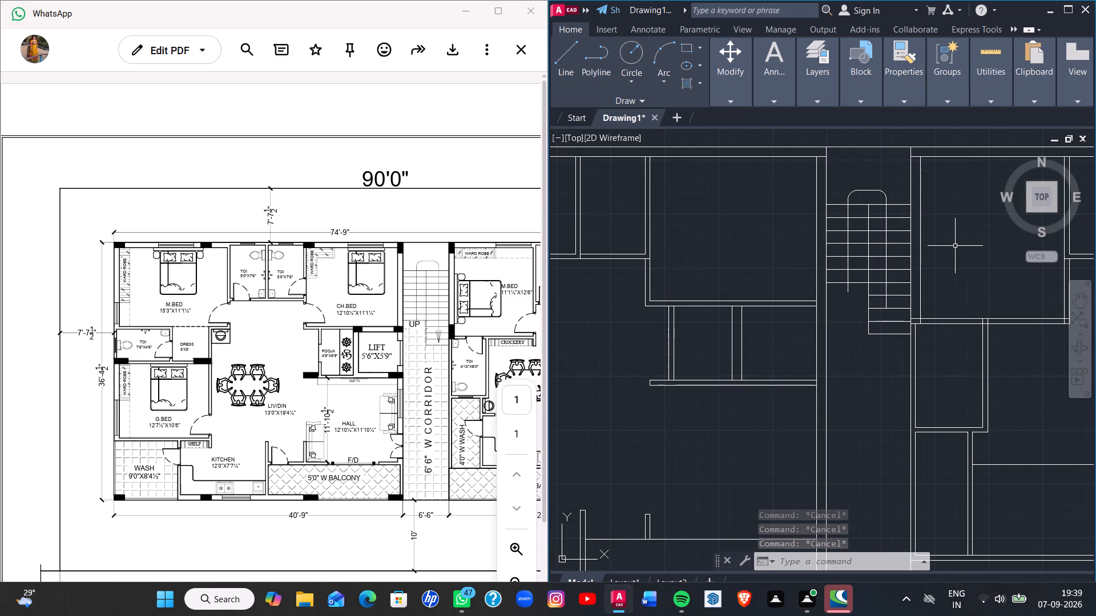
middle_drag(948, 249, 879, 273)
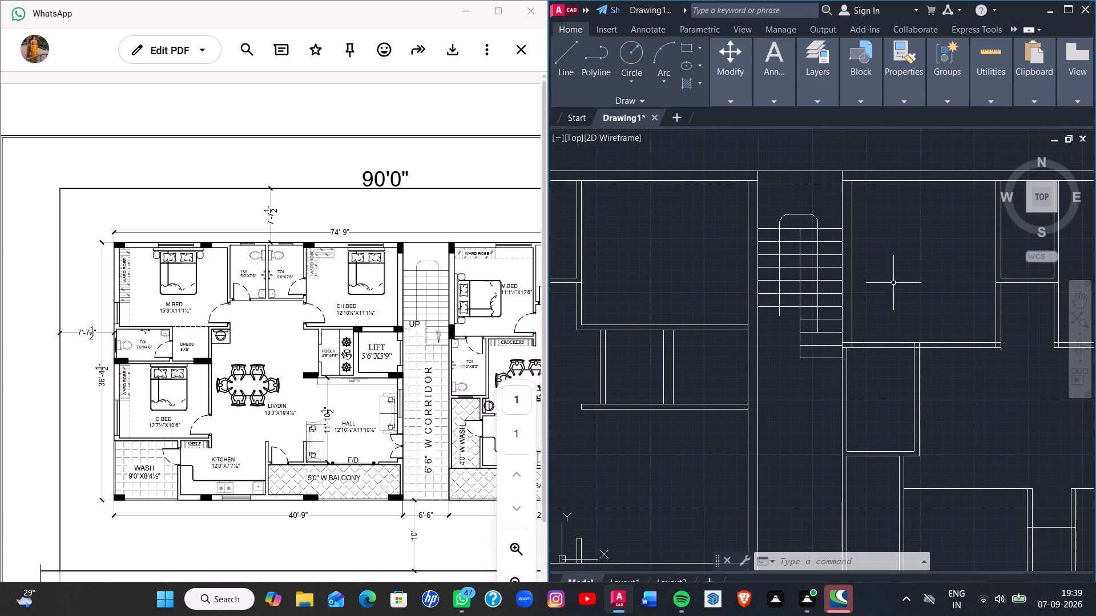
scroll(895, 284, down, 1)
middle_drag(865, 242, 837, 197)
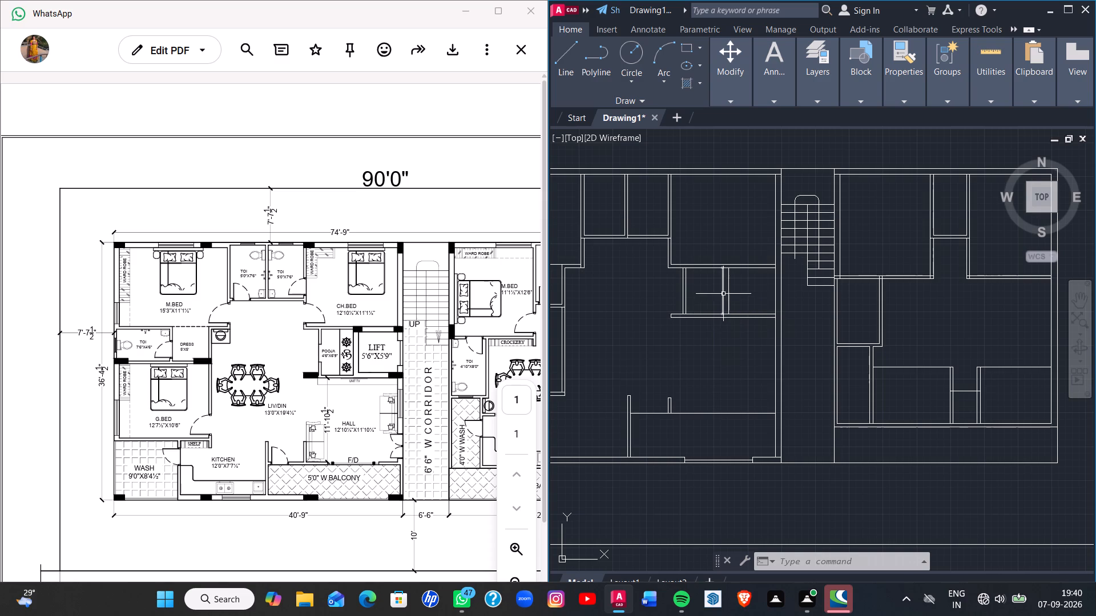
key(Escape)
scroll(720, 287, down, 2)
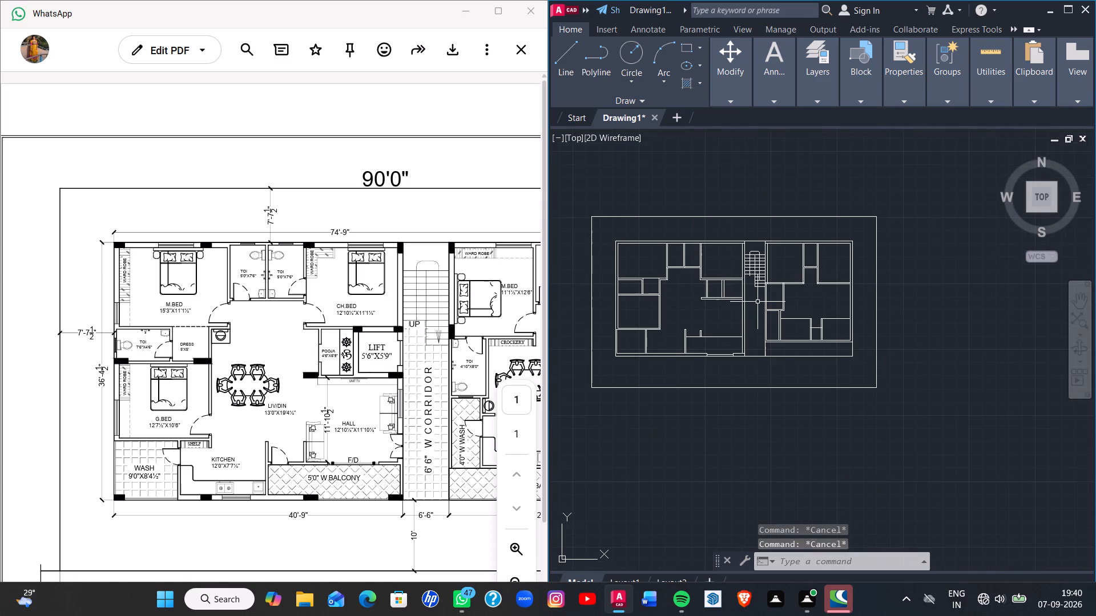
scroll(757, 302, up, 1)
middle_drag(776, 309, 873, 329)
middle_drag(848, 335, 837, 338)
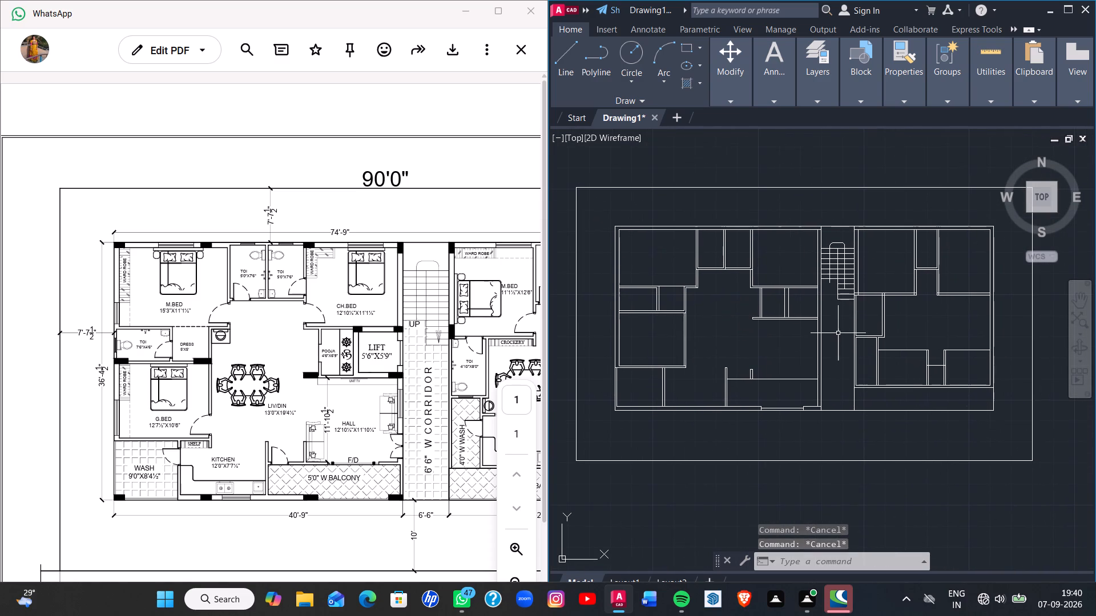
middle_drag(829, 339, 814, 357)
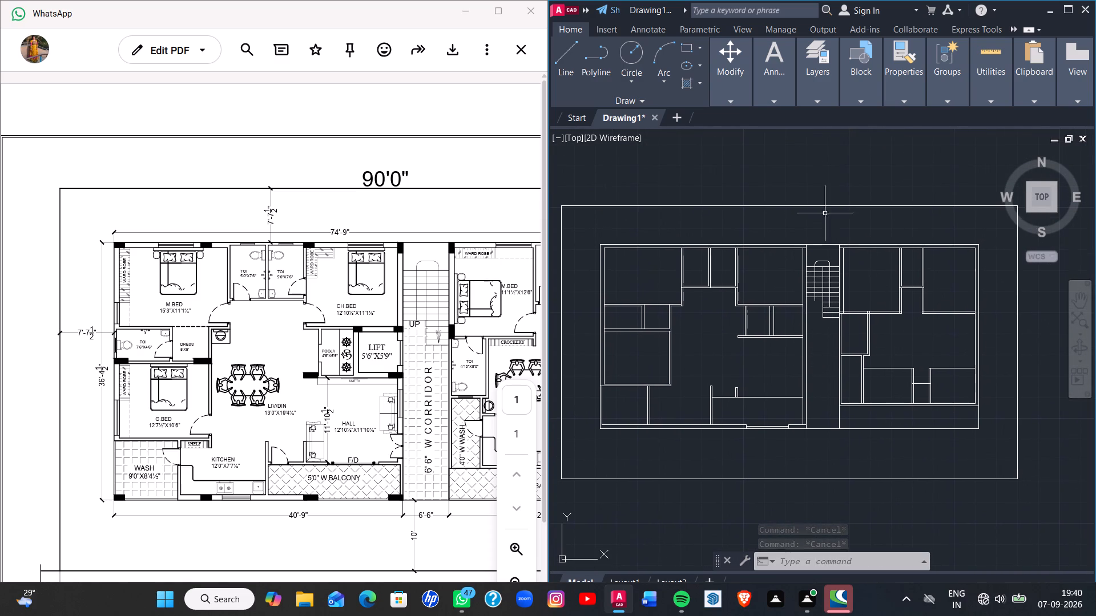
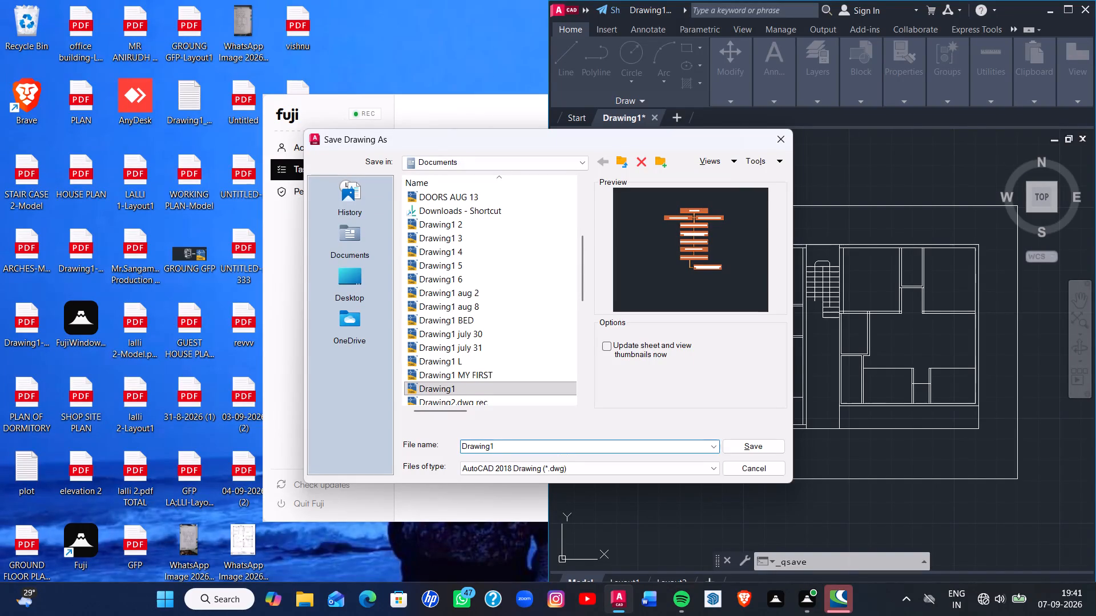
Save the drawing in the Documents folder under the file name sep 7, as an AutoCAD 2018 drawing.
click(545, 446)
click(546, 445)
key(BackSpace)
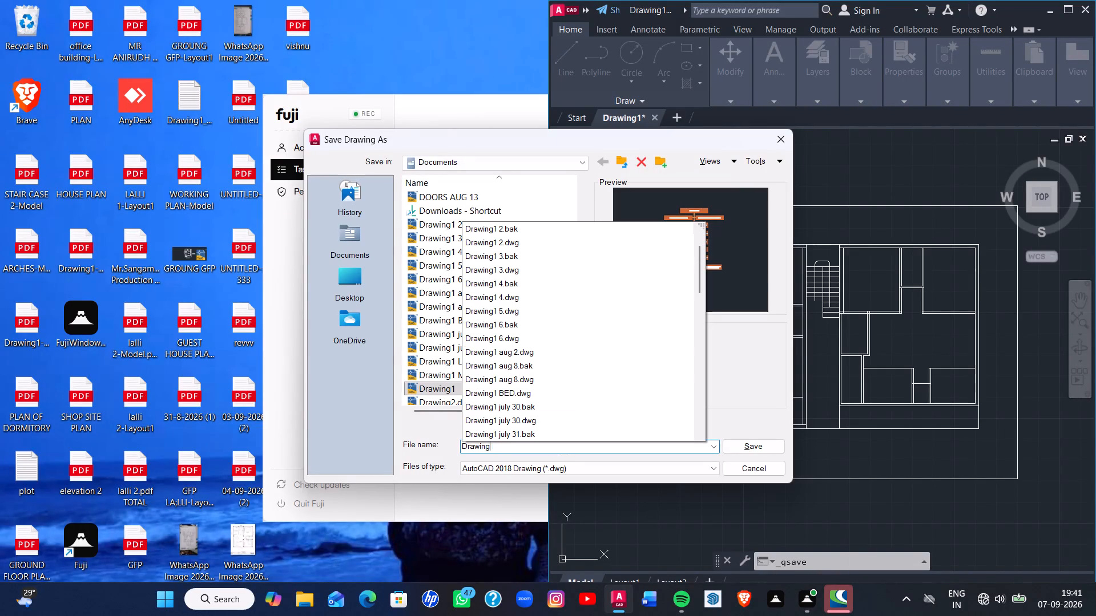
key(BackSpace)
key(BackSpace)
key(BackSpace)
key(BackSpace)
key(BackSpace)
key(BackSpace)
key(BackSpace)
key(BackSpace)
text(sep)
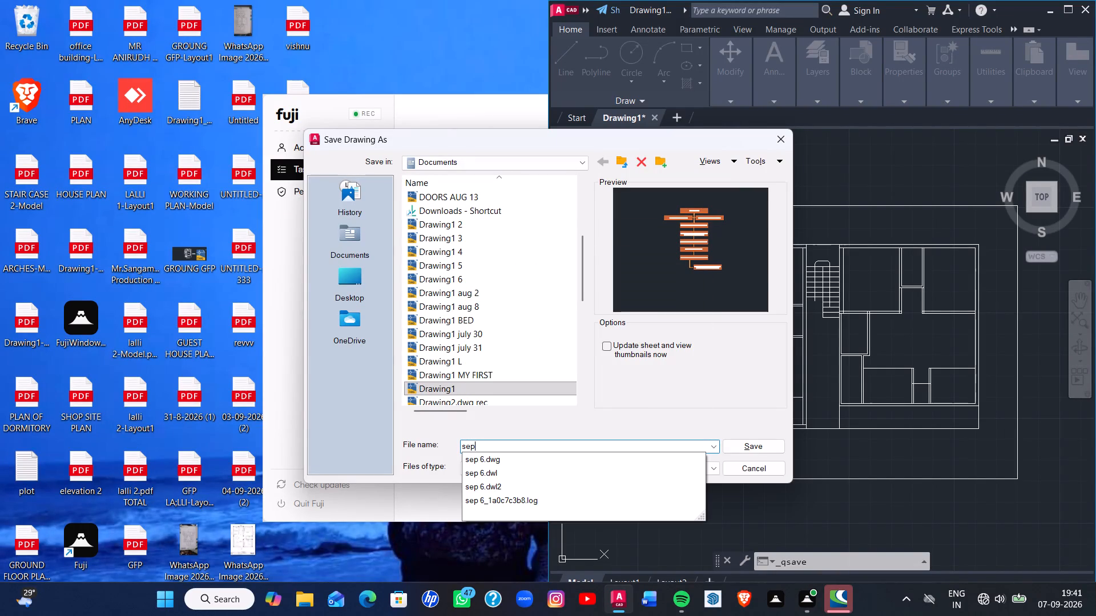
key(space)
text(7)
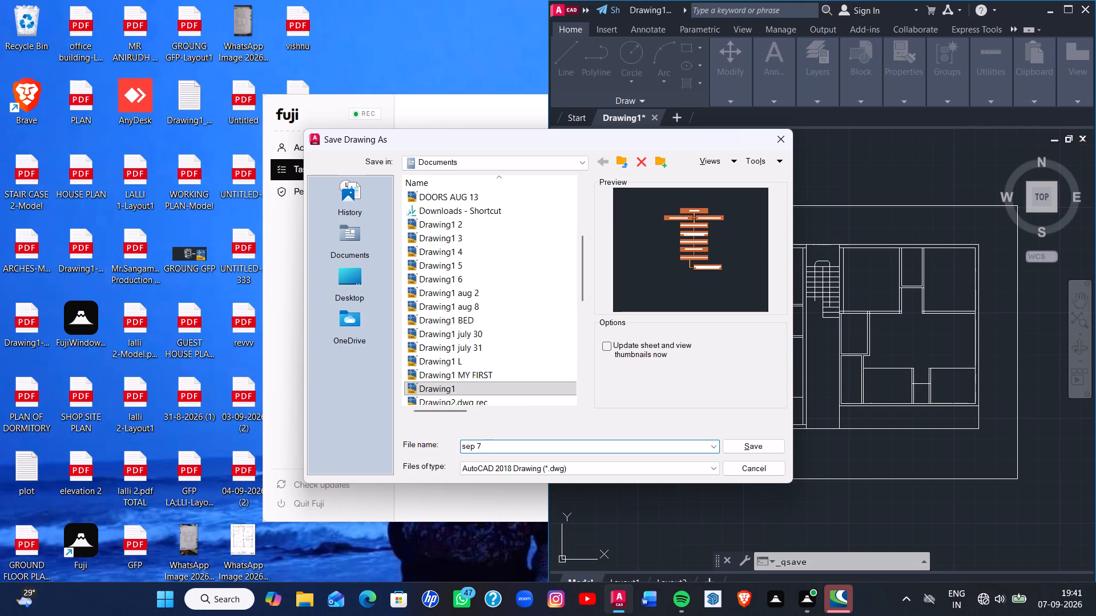
key(Return)
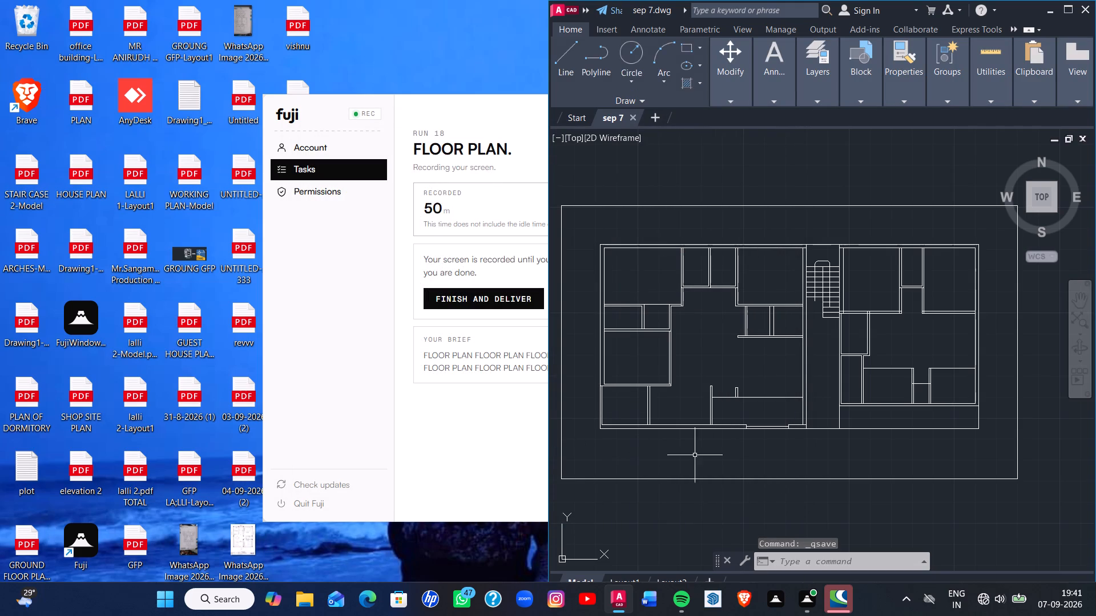
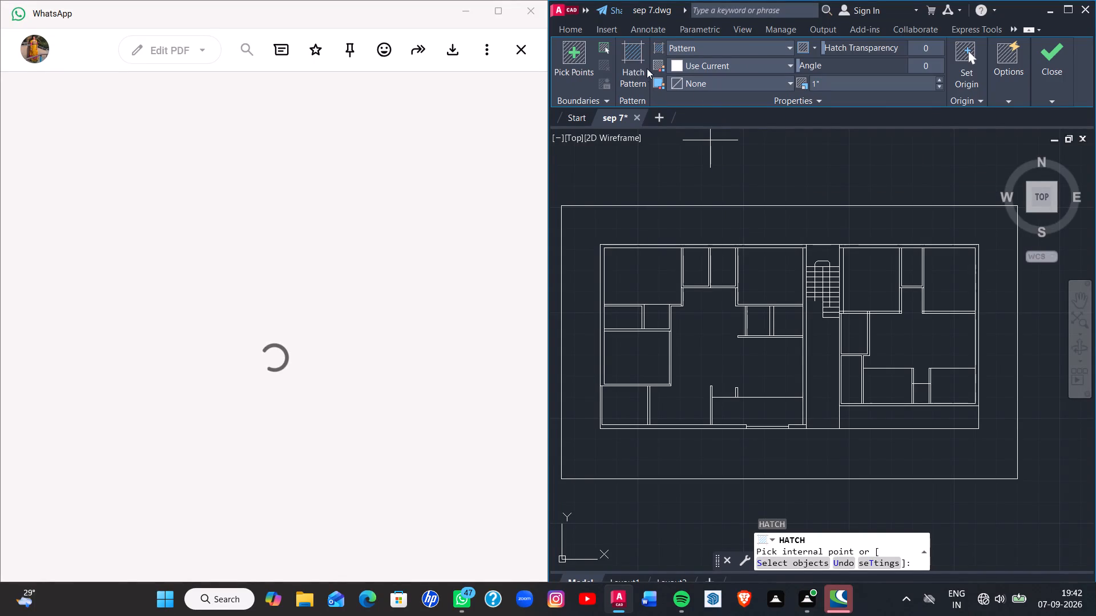
Hatch the central corridor below the staircase and the small room in the plan's bottom-left corner.
click(631, 95)
click(636, 87)
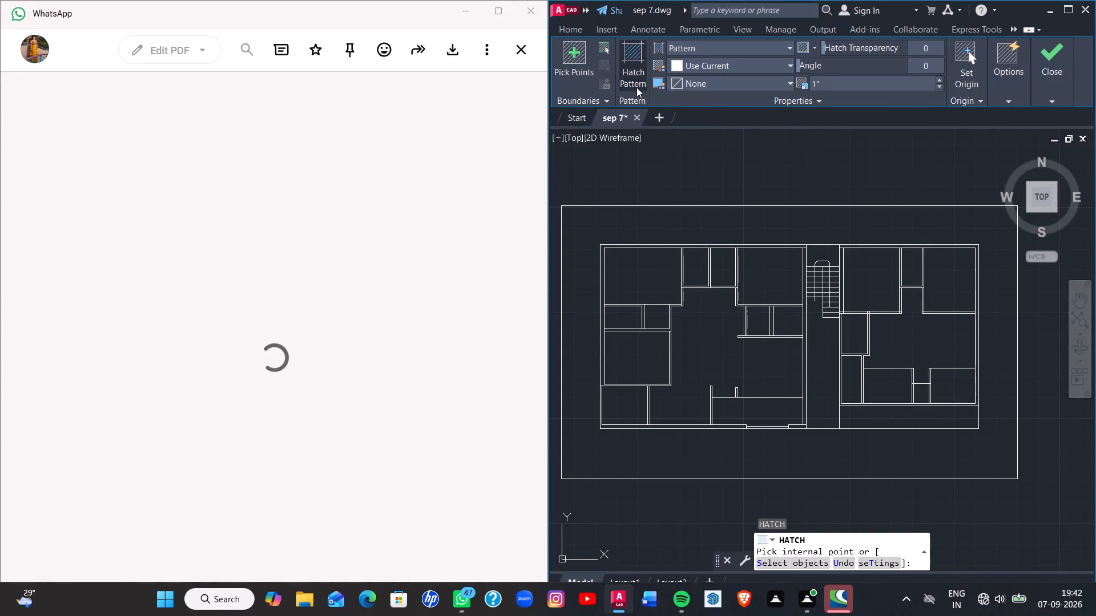
click(697, 110)
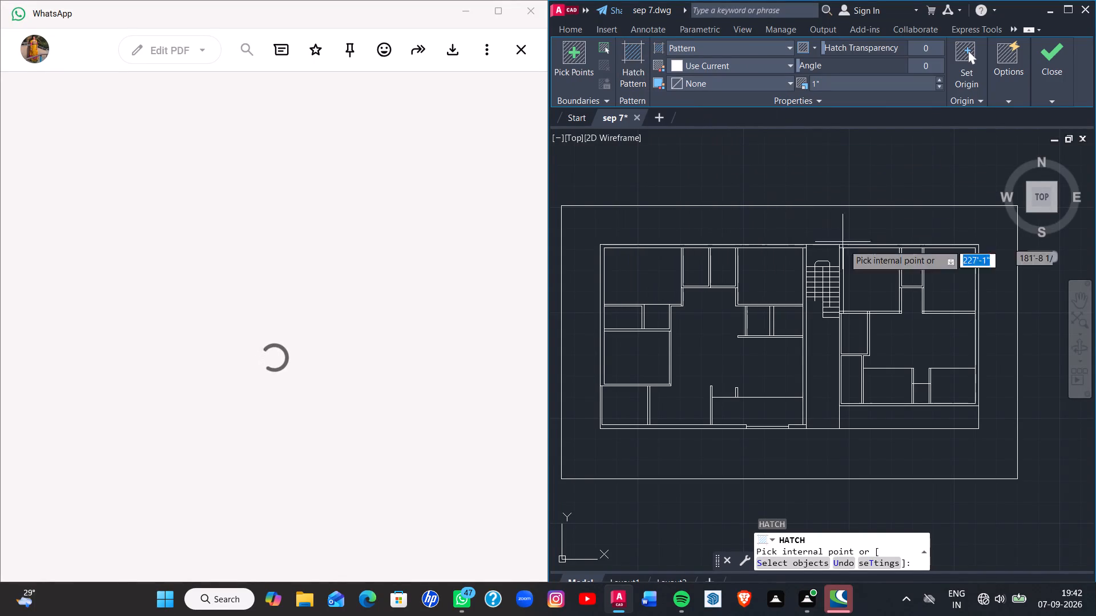
click(822, 363)
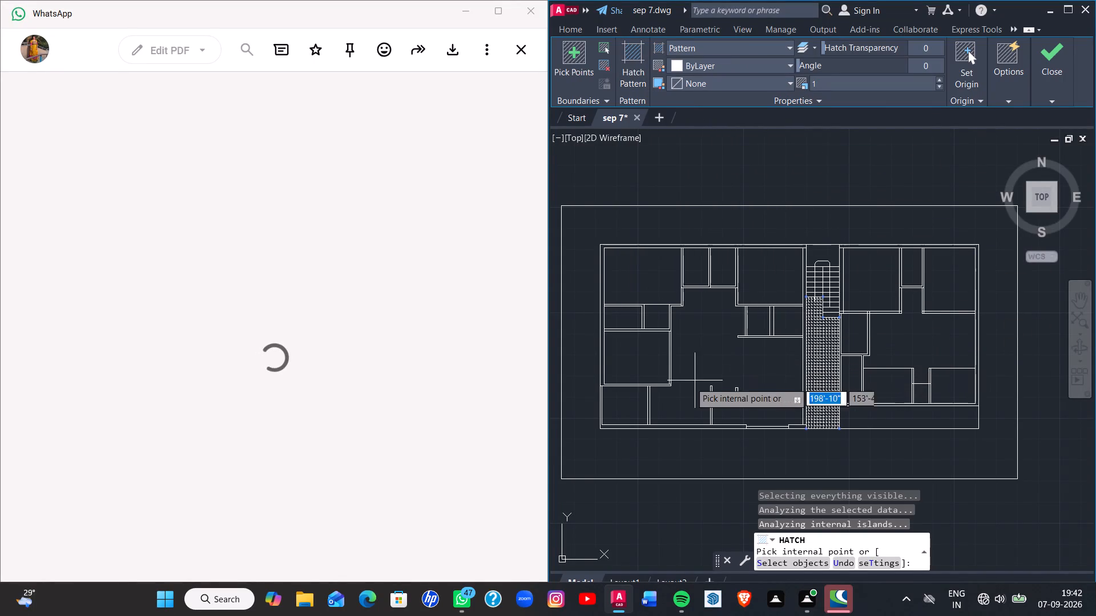
click(635, 402)
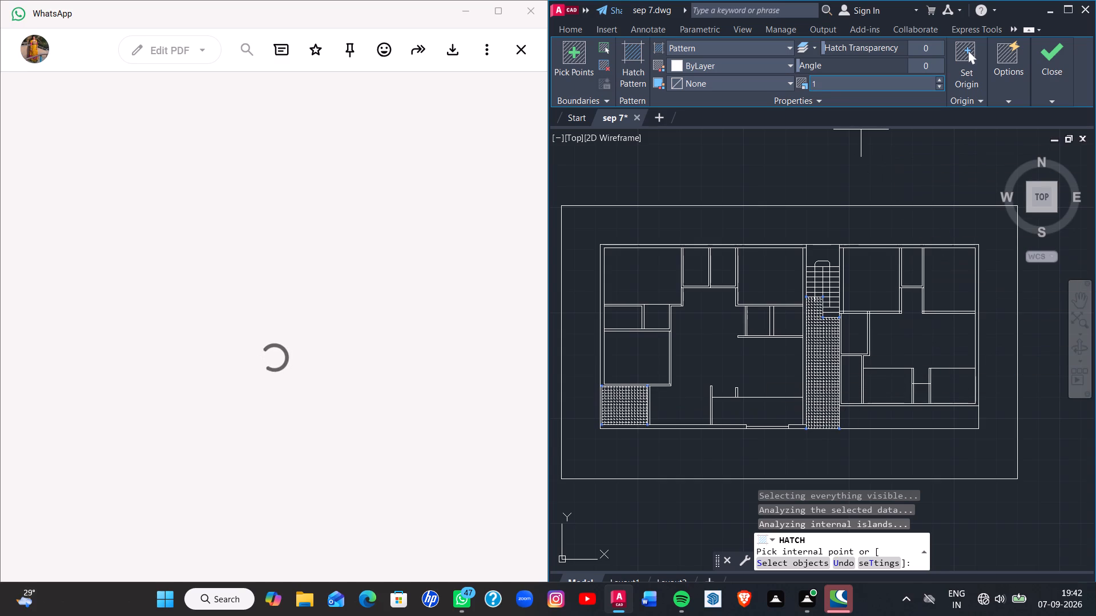
Set the hatch pattern scale to 2 for the corridor and corner room, and finish the hatch.
click(847, 85)
key(BackSpace)
key(2)
key(Return)
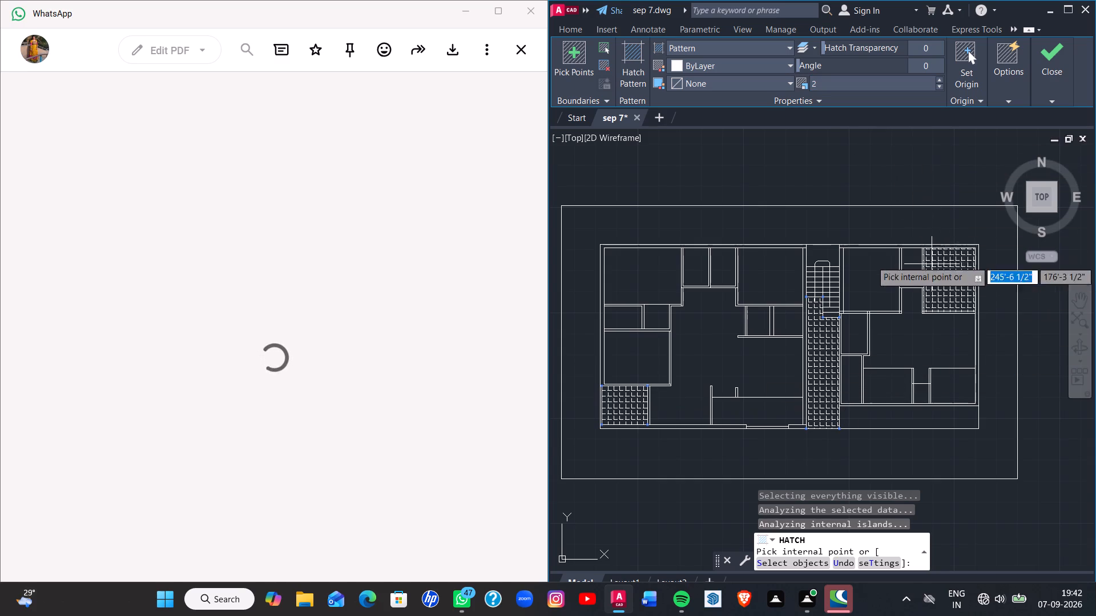
click(1056, 84)
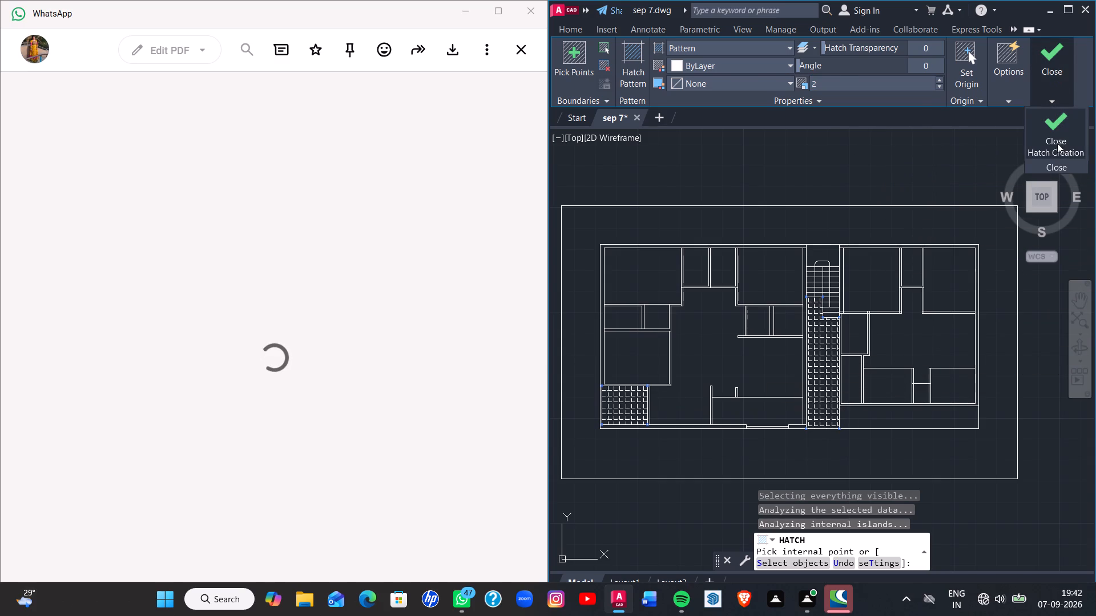
click(1058, 139)
key(Escape)
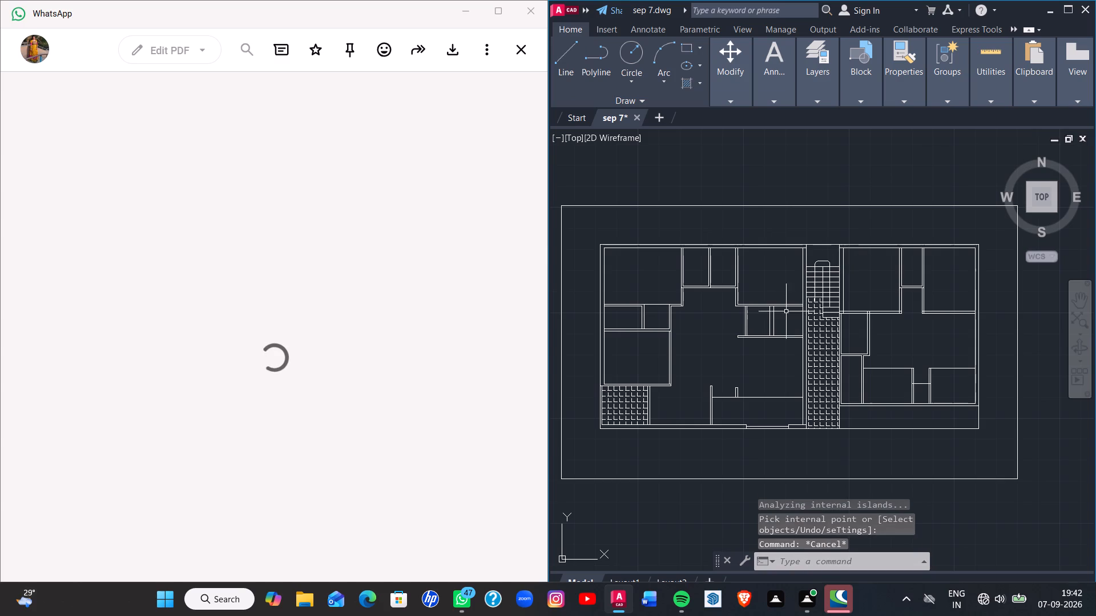
Inspect the hatched corridor and corner room up close and within the whole floor plan.
scroll(631, 408, up, 5)
scroll(631, 408, down, 4)
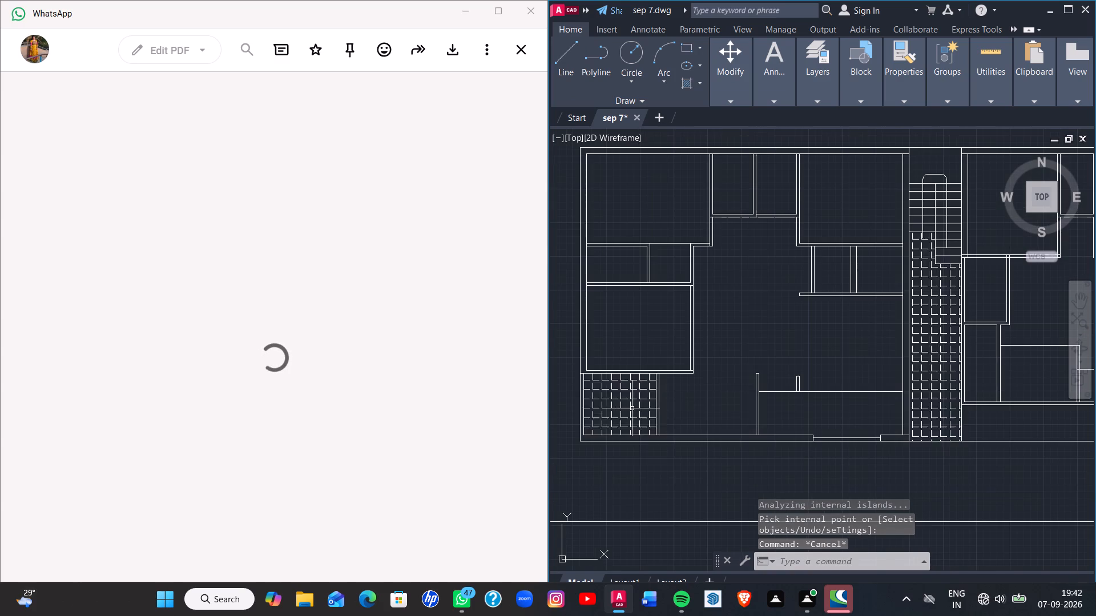
middle_drag(883, 325, 849, 345)
middle_drag(848, 346, 855, 343)
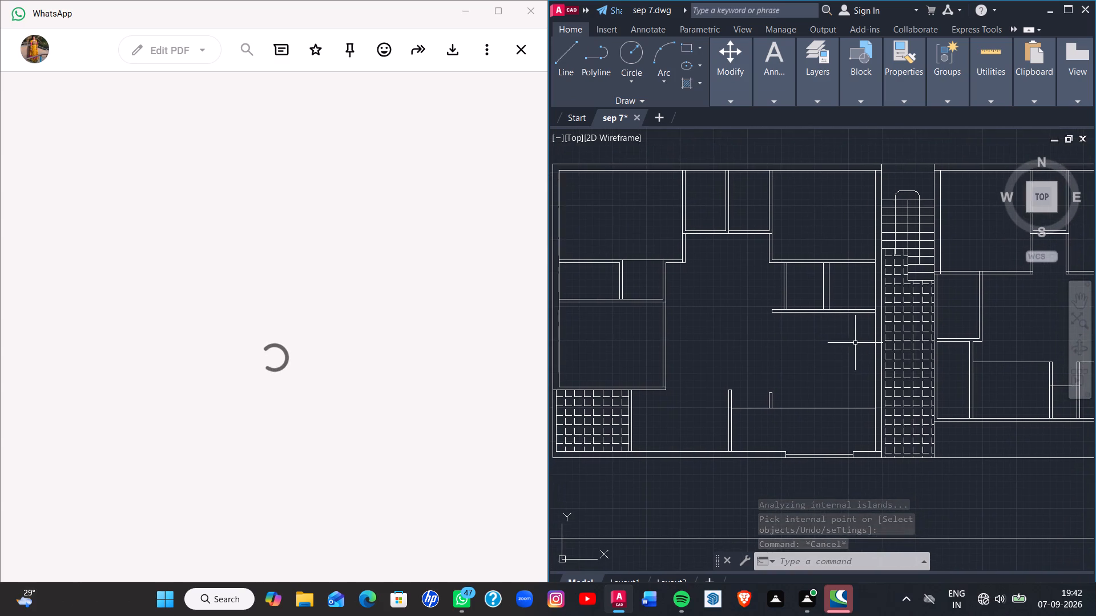
scroll(848, 333, down, 1)
scroll(874, 352, up, 1)
scroll(858, 325, down, 1)
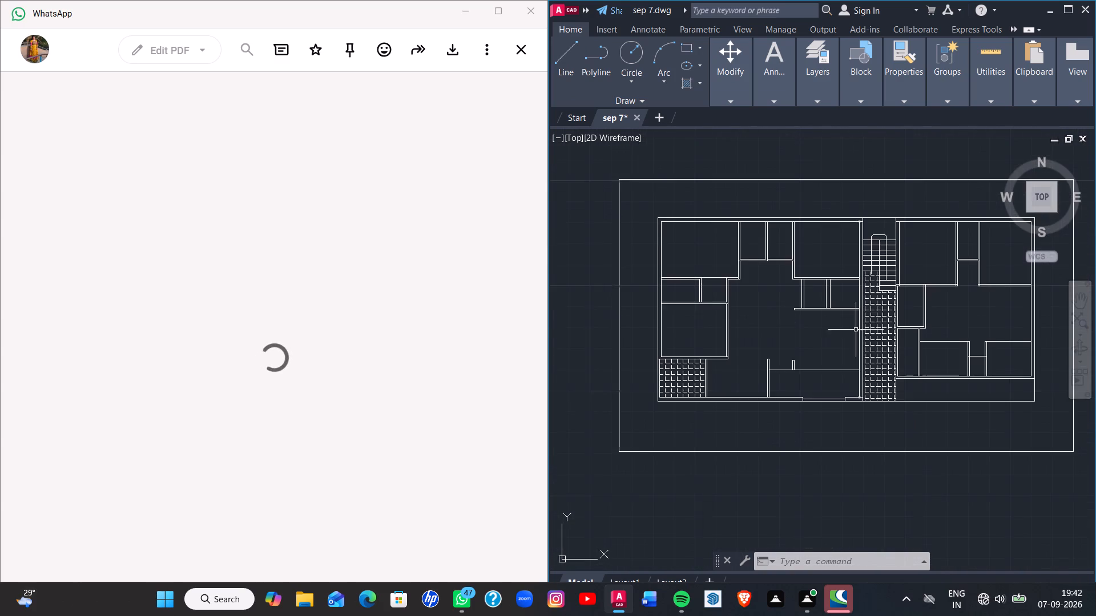
scroll(845, 333, up, 1)
scroll(845, 333, down, 1)
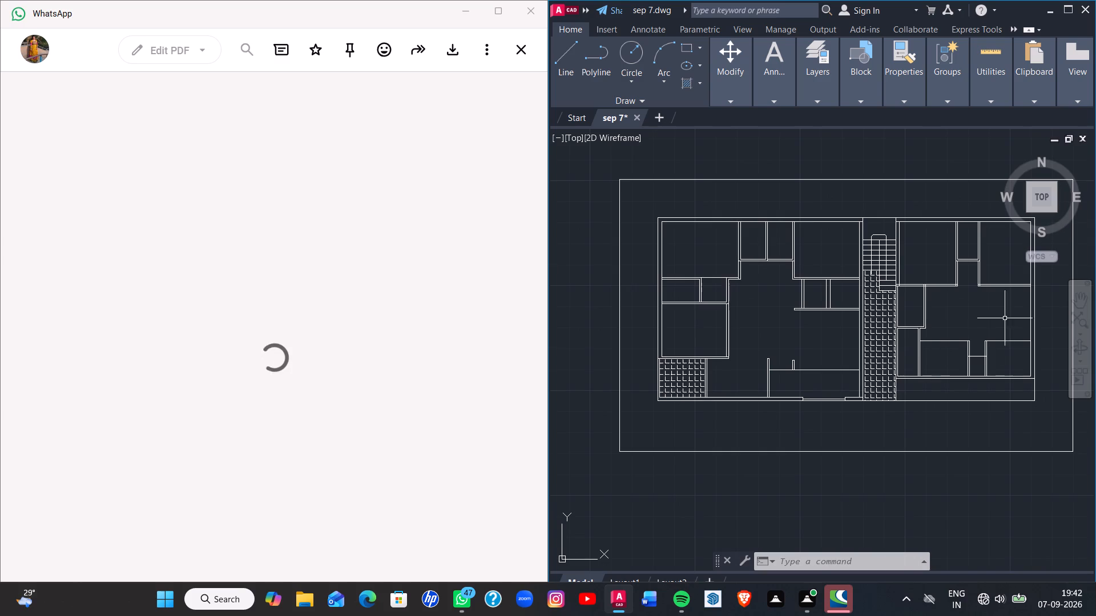
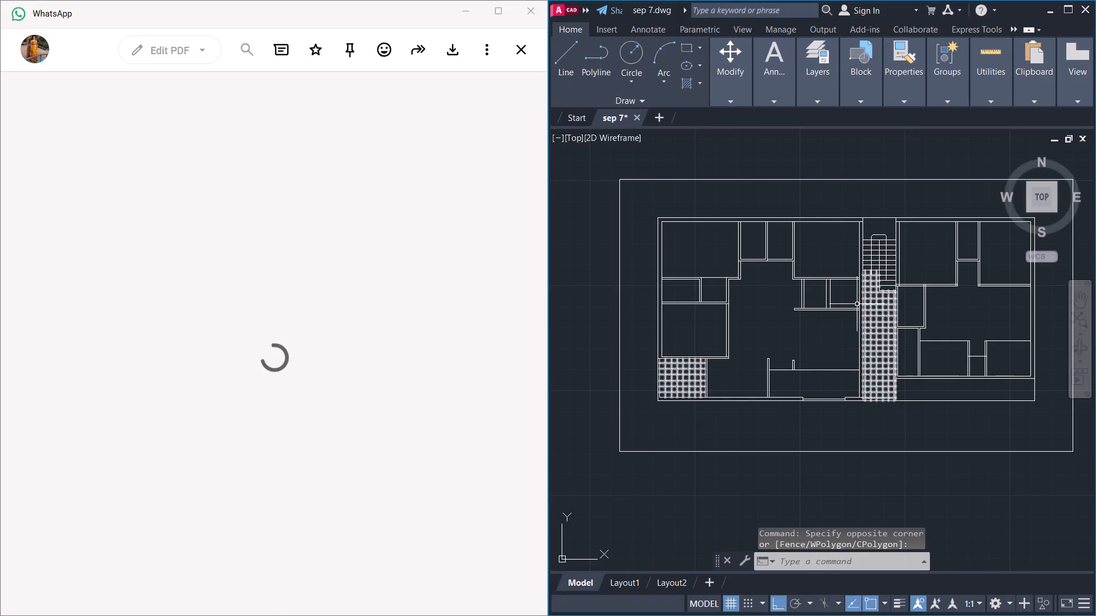
Add a linear dimension across the full outer width of the floor plan, placed just above the top wall.
middle_drag(840, 307, 772, 318)
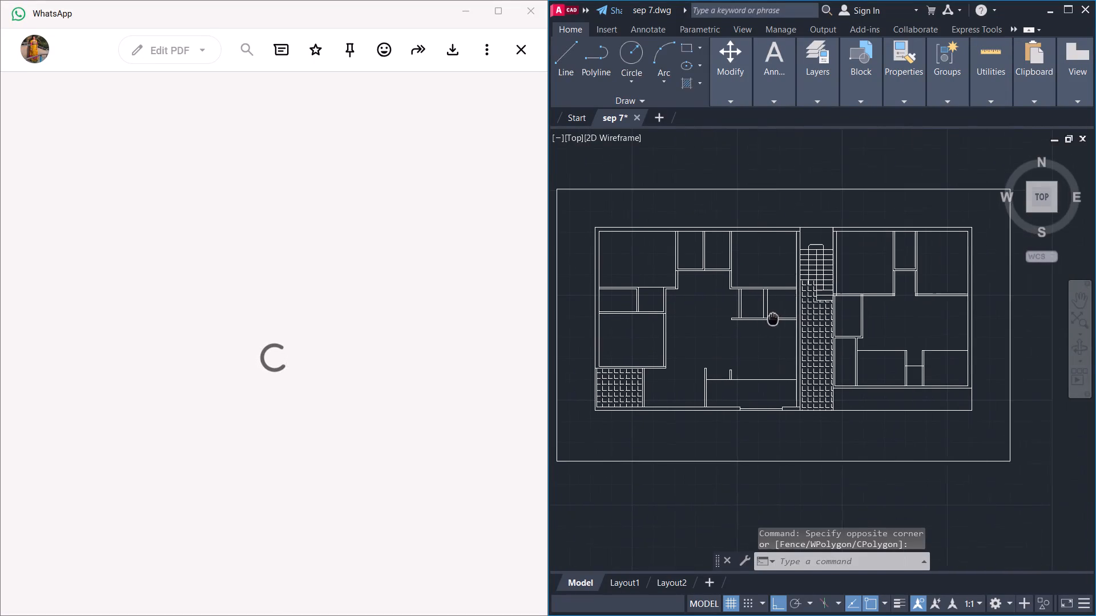
middle_drag(772, 318, 773, 318)
middle_click(780, 316)
middle_drag(789, 314, 795, 312)
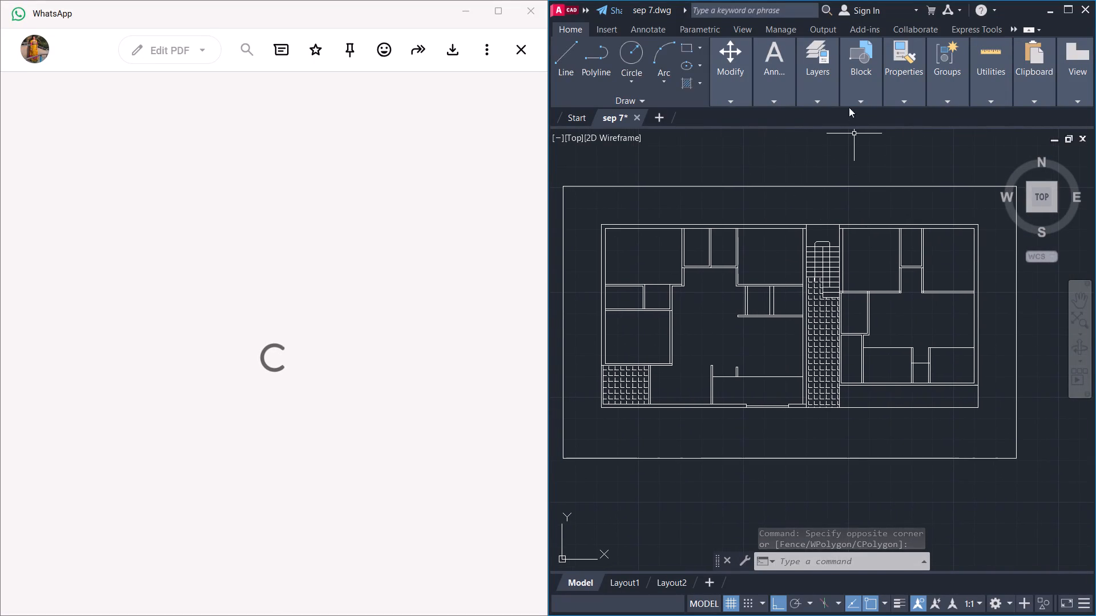
key(d)
key(l)
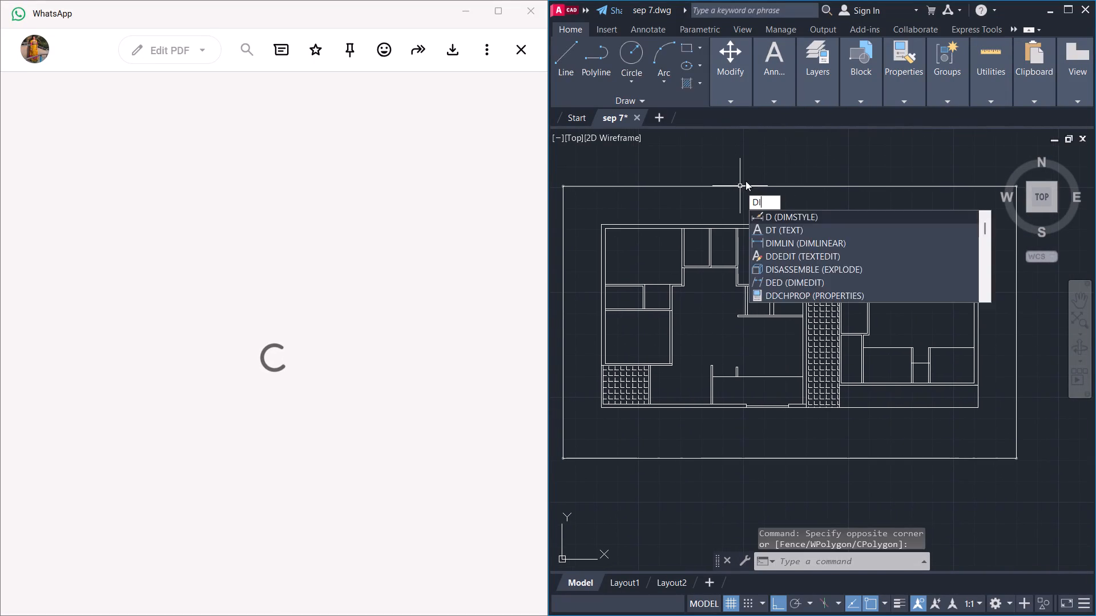
key(i)
key(Return)
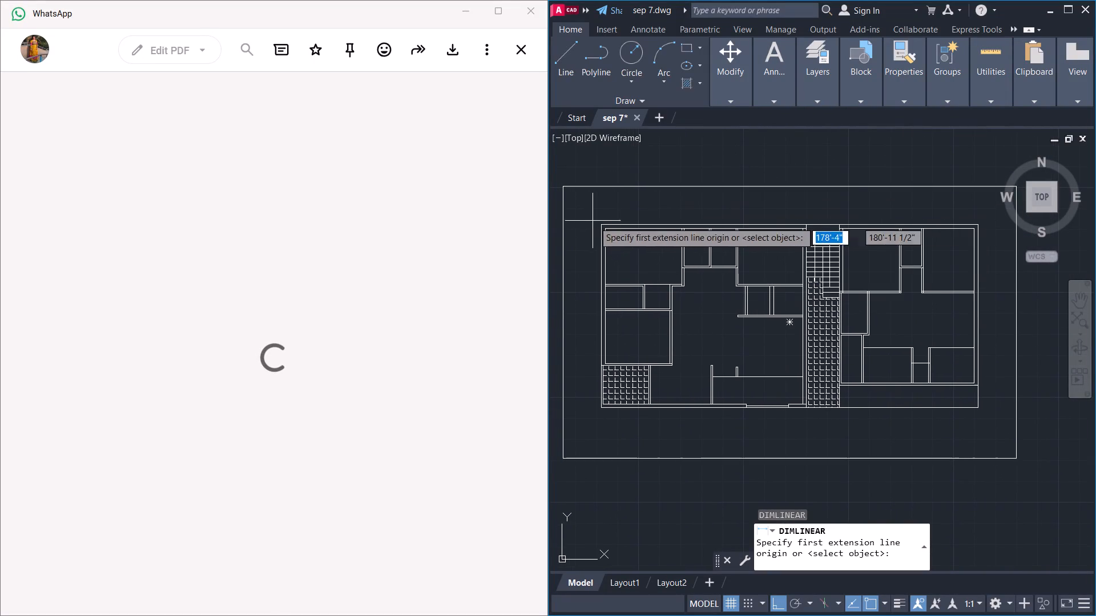
click(601, 224)
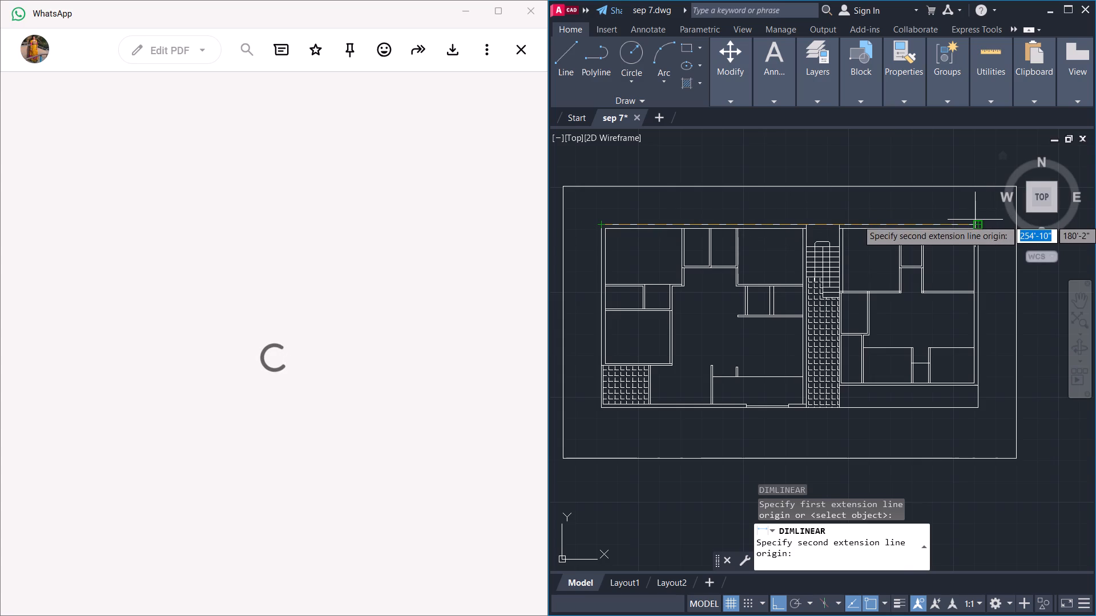
click(977, 221)
click(977, 212)
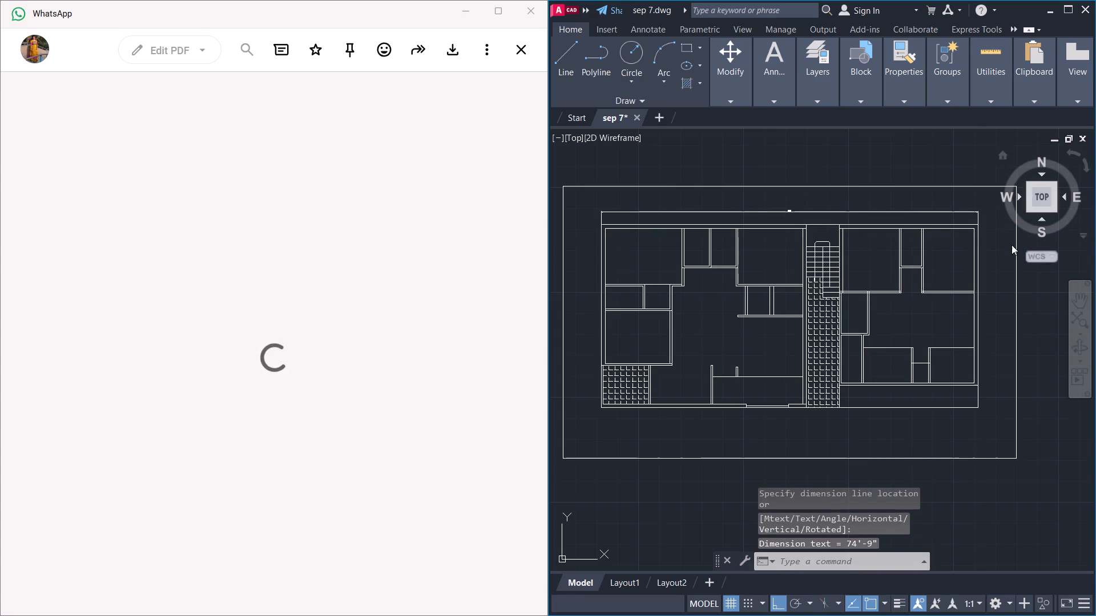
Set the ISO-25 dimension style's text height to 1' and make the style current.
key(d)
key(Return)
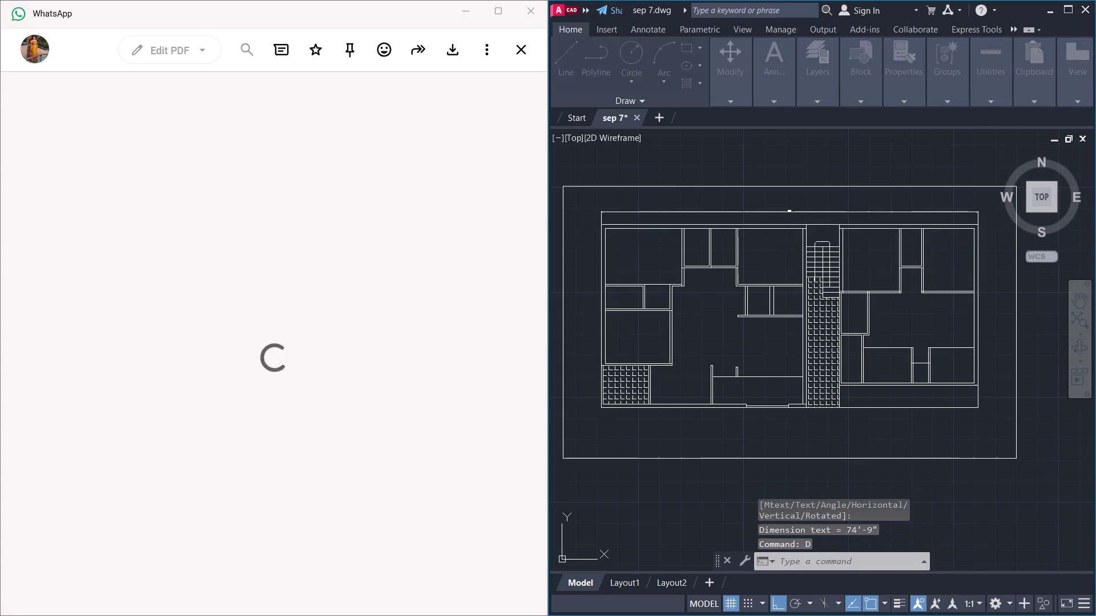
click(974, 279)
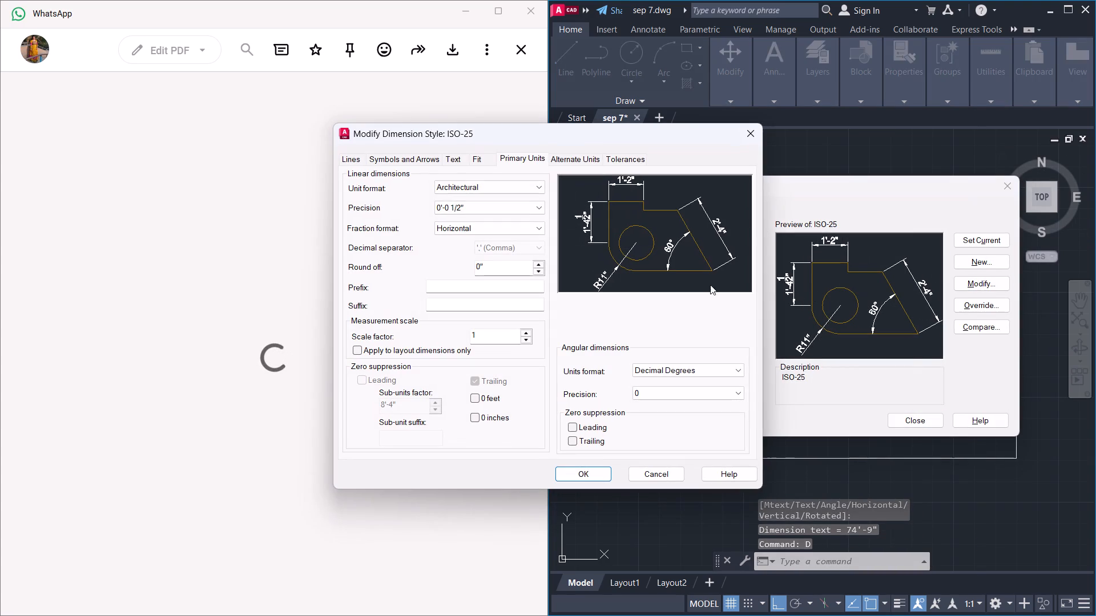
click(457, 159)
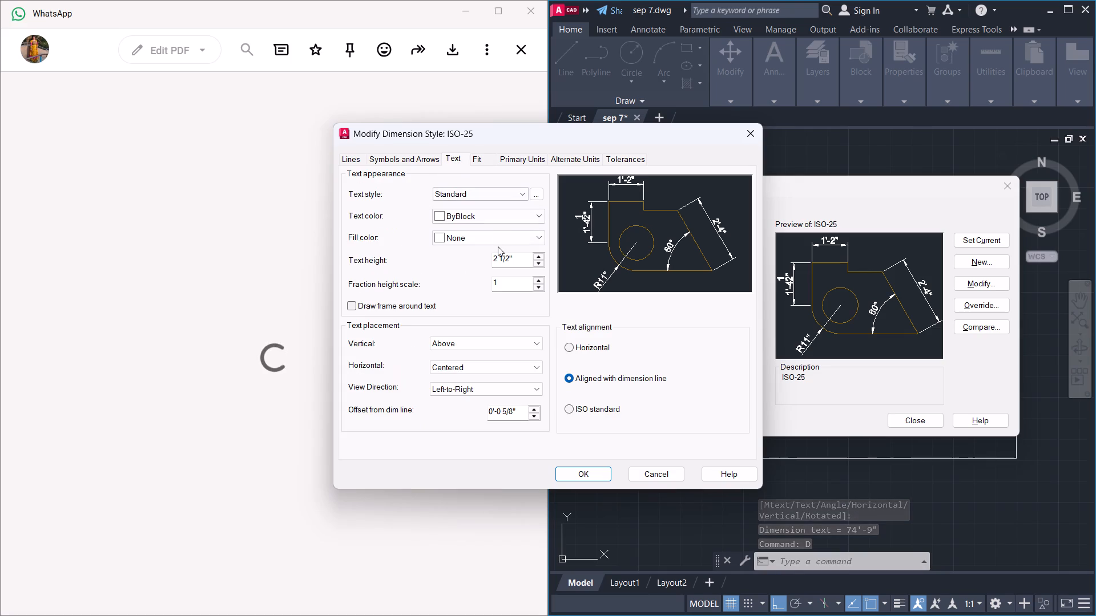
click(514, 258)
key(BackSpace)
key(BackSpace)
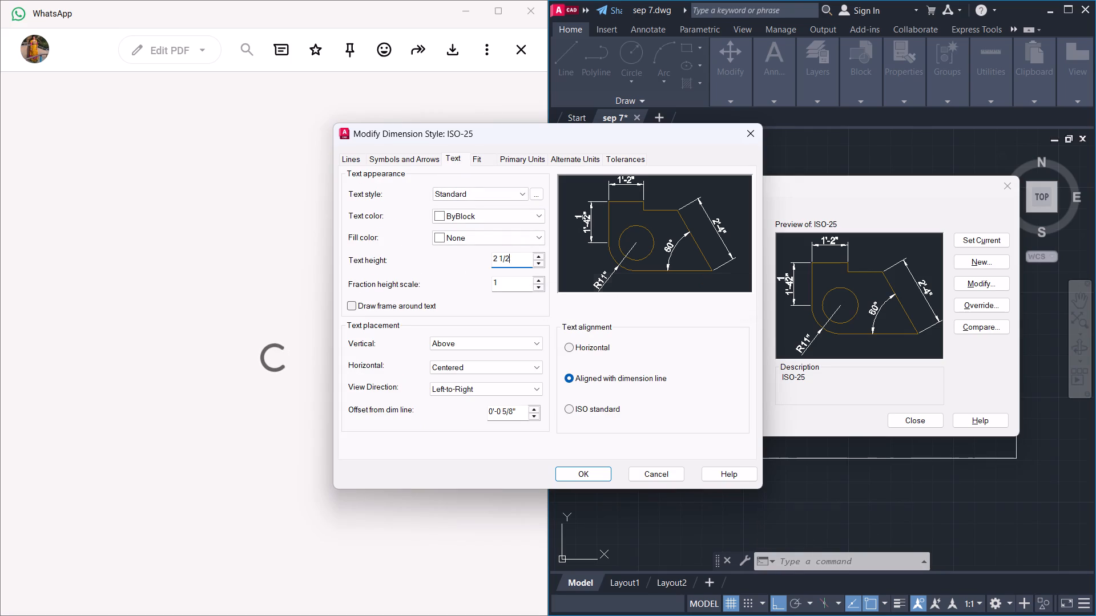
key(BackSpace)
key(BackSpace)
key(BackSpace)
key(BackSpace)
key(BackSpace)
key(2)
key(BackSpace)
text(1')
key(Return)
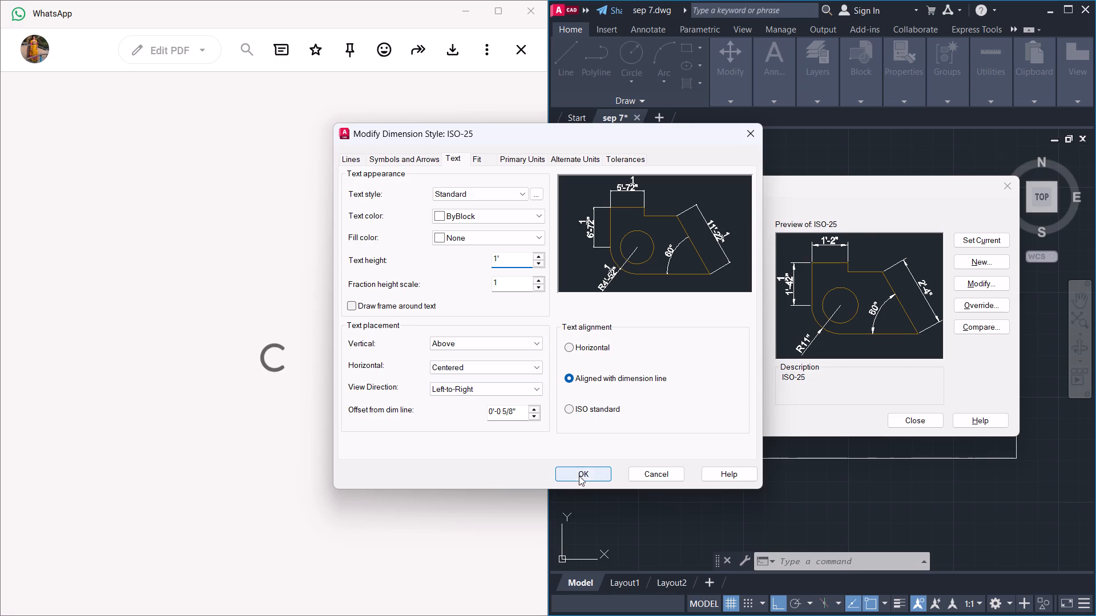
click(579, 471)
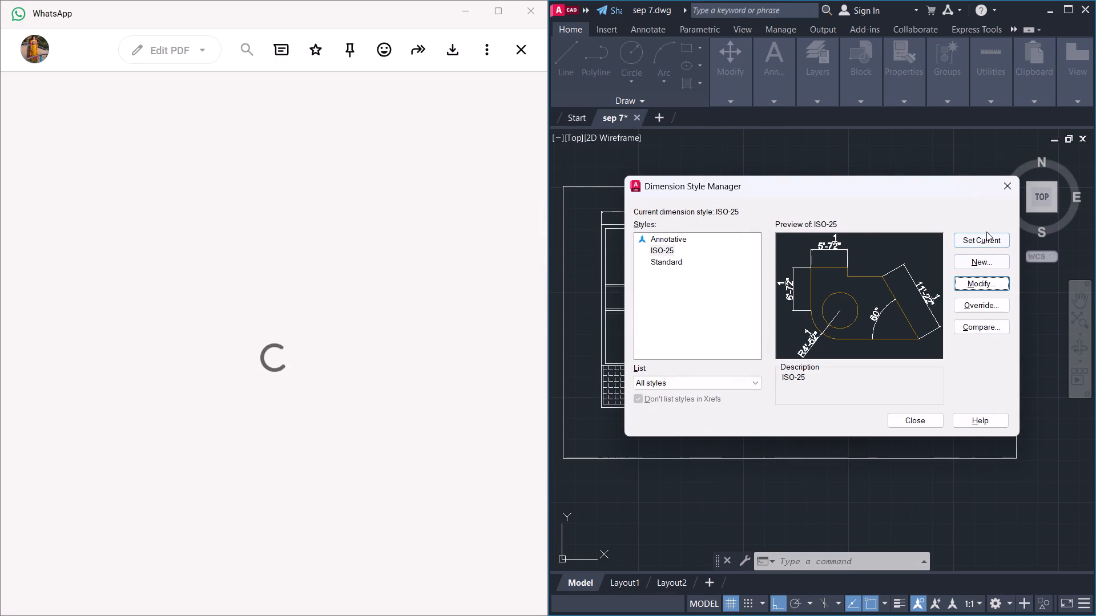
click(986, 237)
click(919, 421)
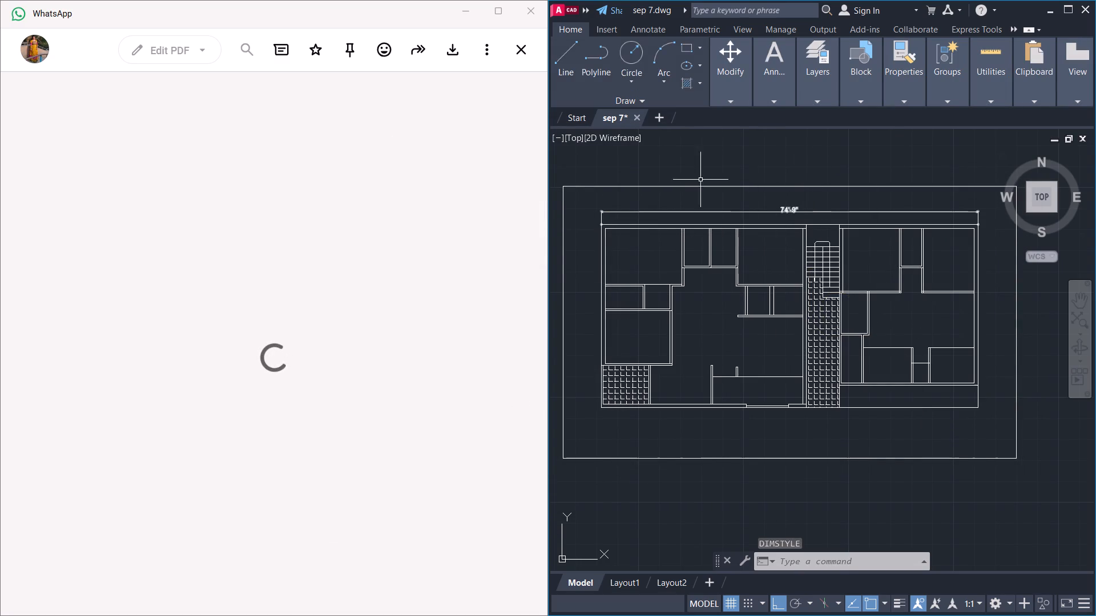
Modify the ISO-25 dimension style with a text height of 1'5".
key(d)
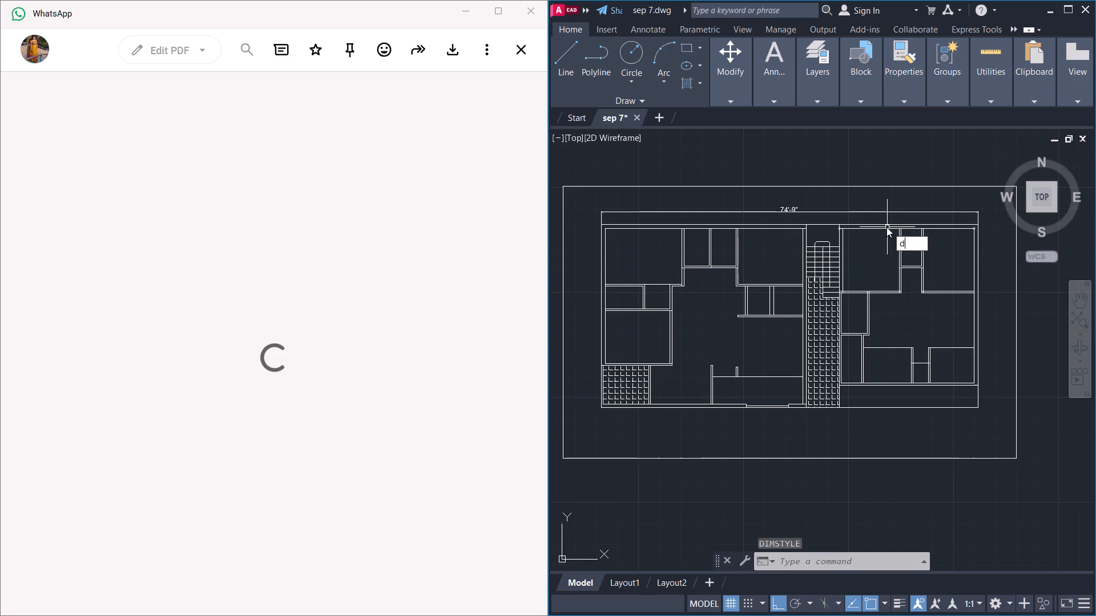
key(Return)
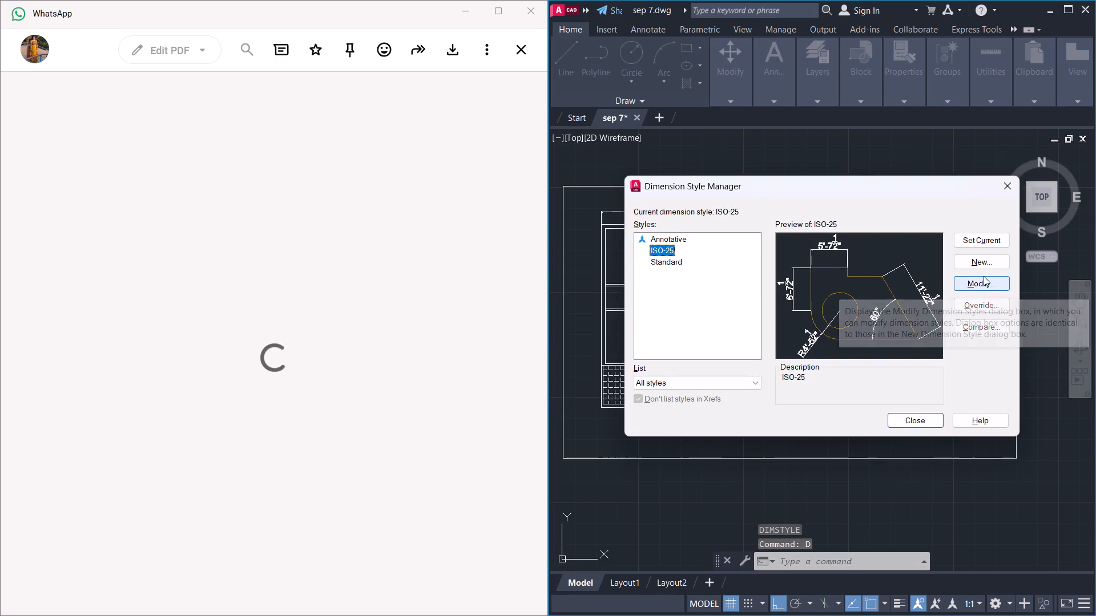
click(984, 280)
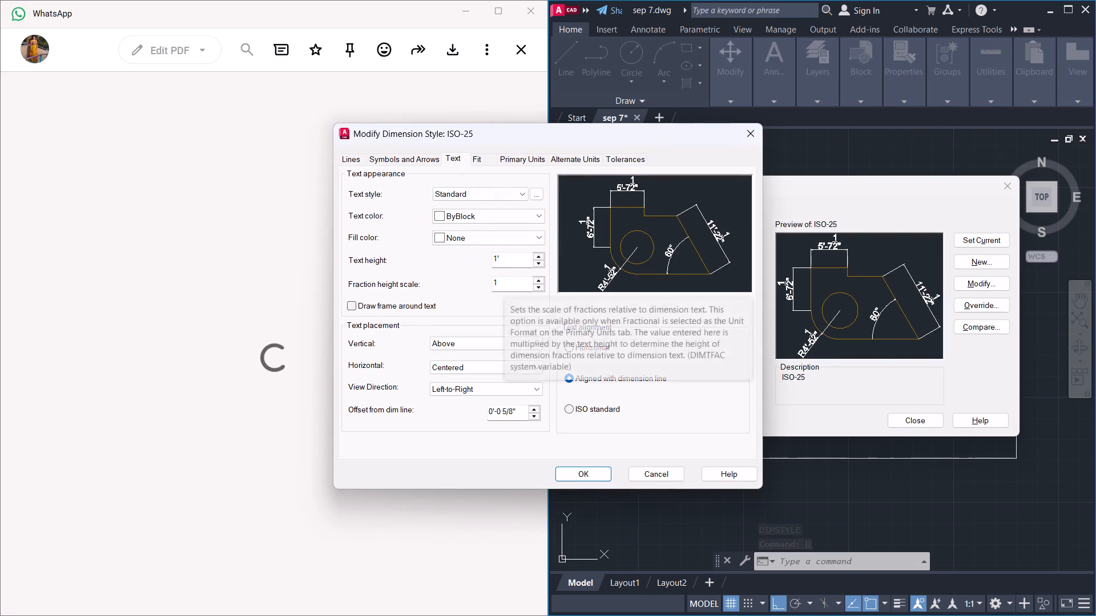
click(503, 255)
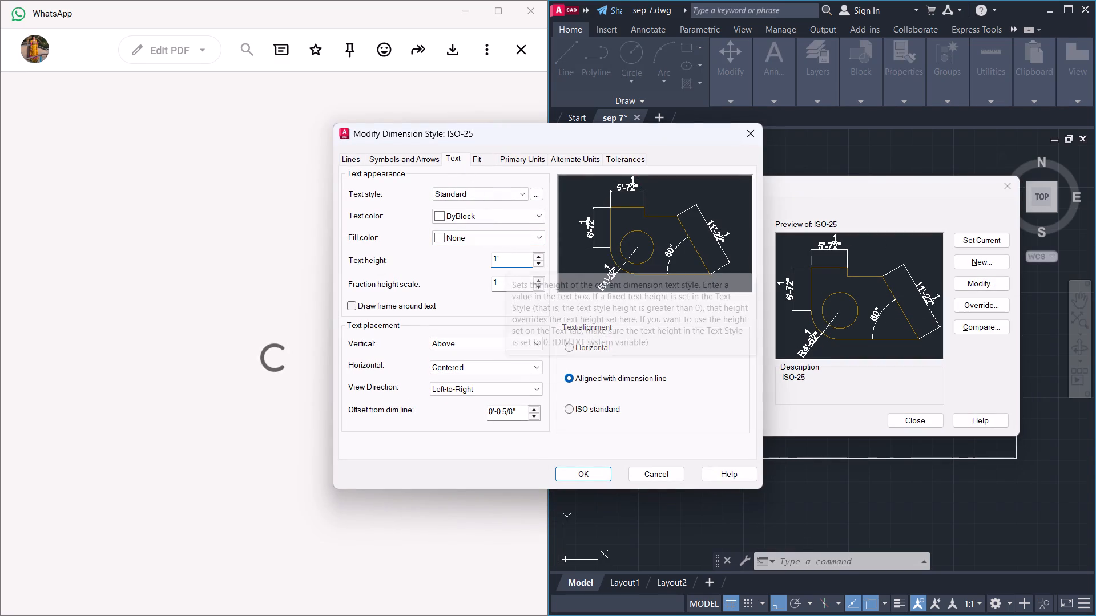
key(5)
key(BackSpace)
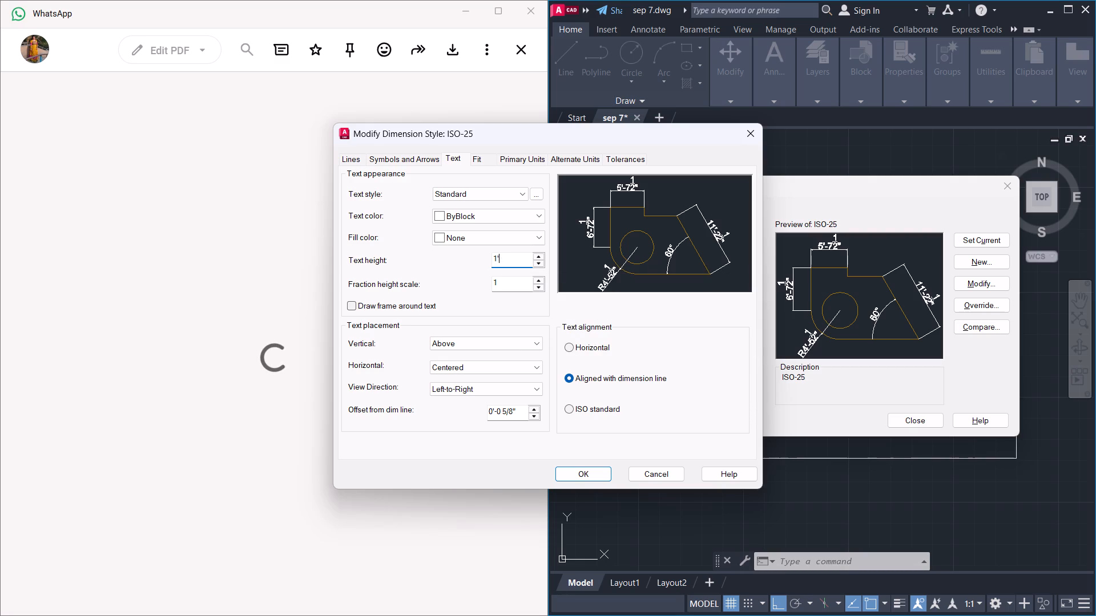
key(5)
key(shift+quotedbl)
Set the ISO-25 style's arrow size to 2', make the style current and finish the dimension style edit.
click(384, 156)
click(376, 301)
key(Return)
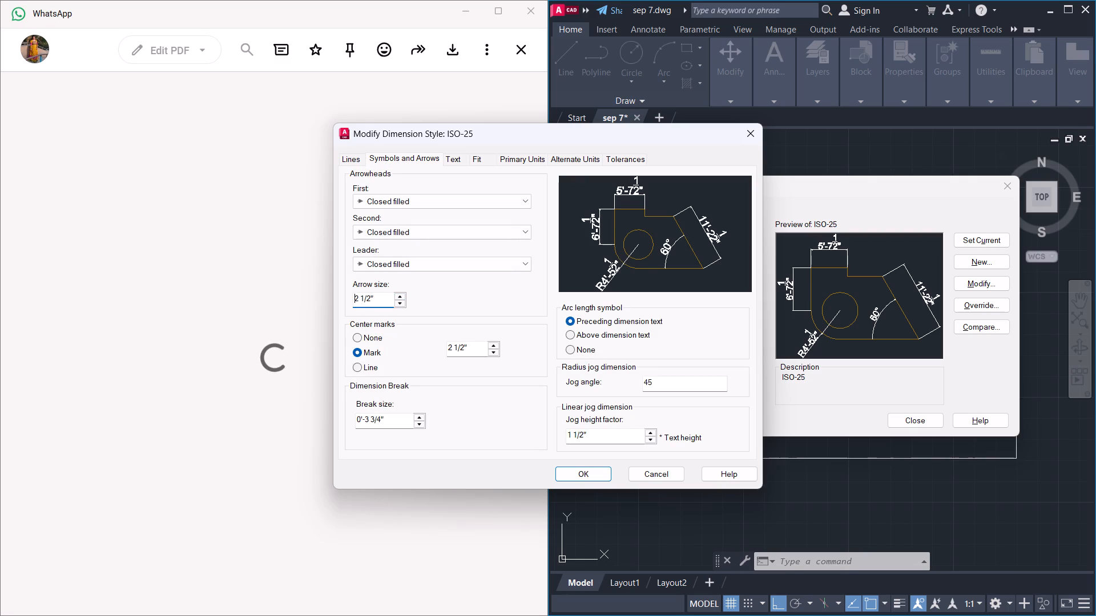
key(BackSpace)
key(BackSpace)
key(BackSpace)
click(380, 296)
key(BackSpace)
key(BackSpace)
key(BackSpace)
key(BackSpace)
key(BackSpace)
key(BackSpace)
key(BackSpace)
key(BackSpace)
key(BackSpace)
key(BackSpace)
key(BackSpace)
key(2)
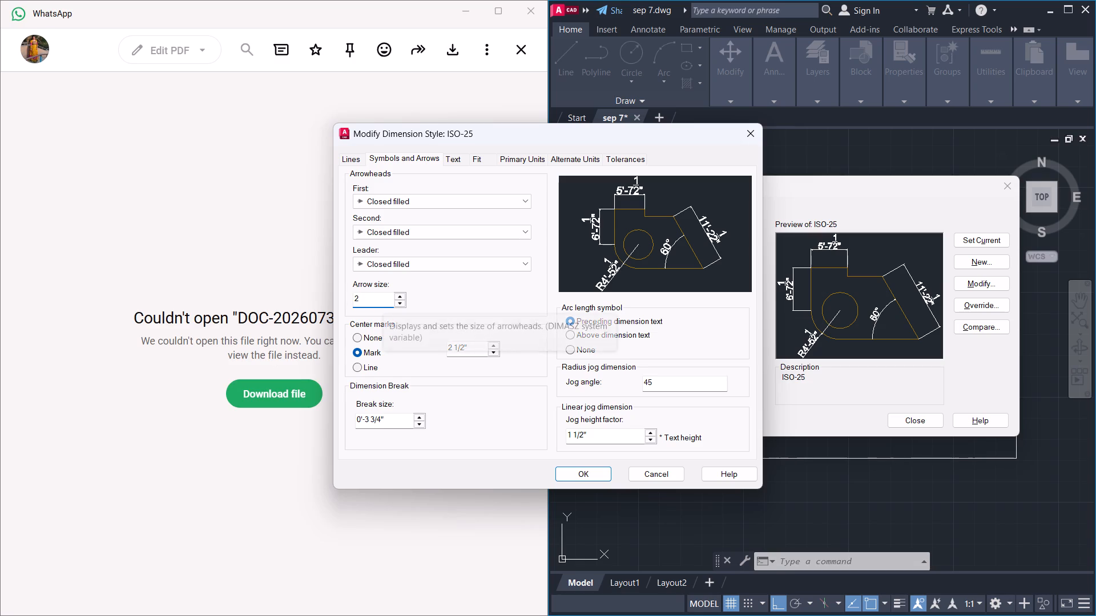
key(apostrophe)
key(Return)
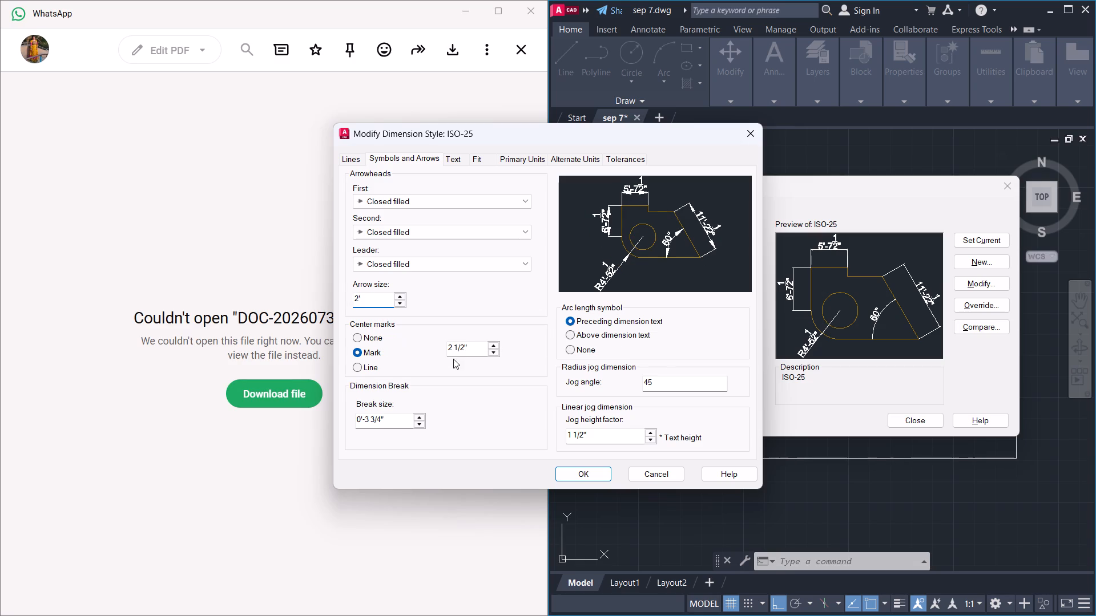
click(570, 473)
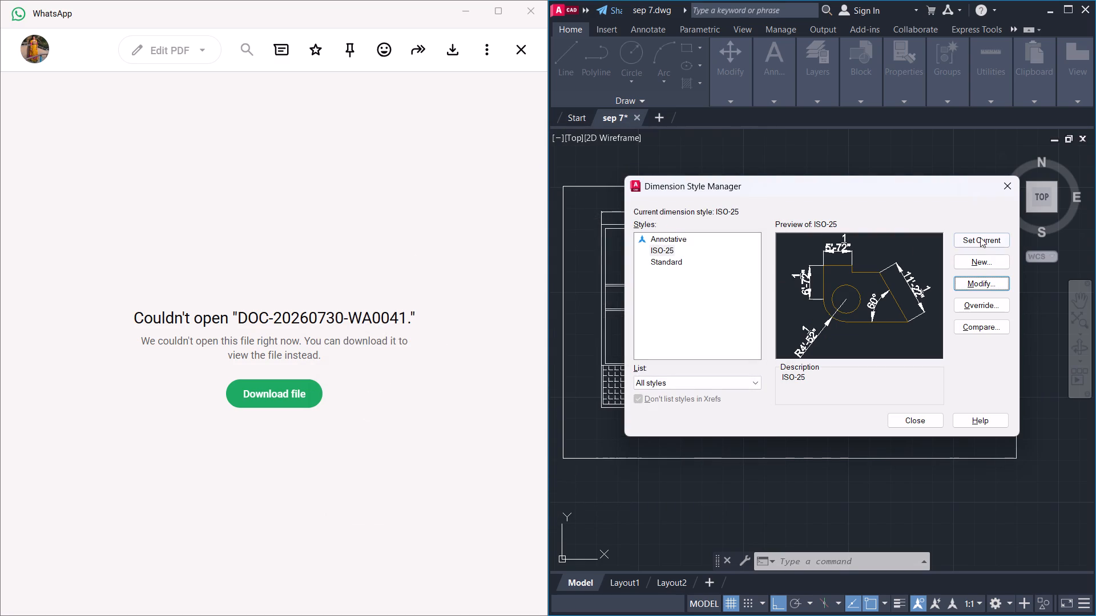
click(980, 237)
click(913, 420)
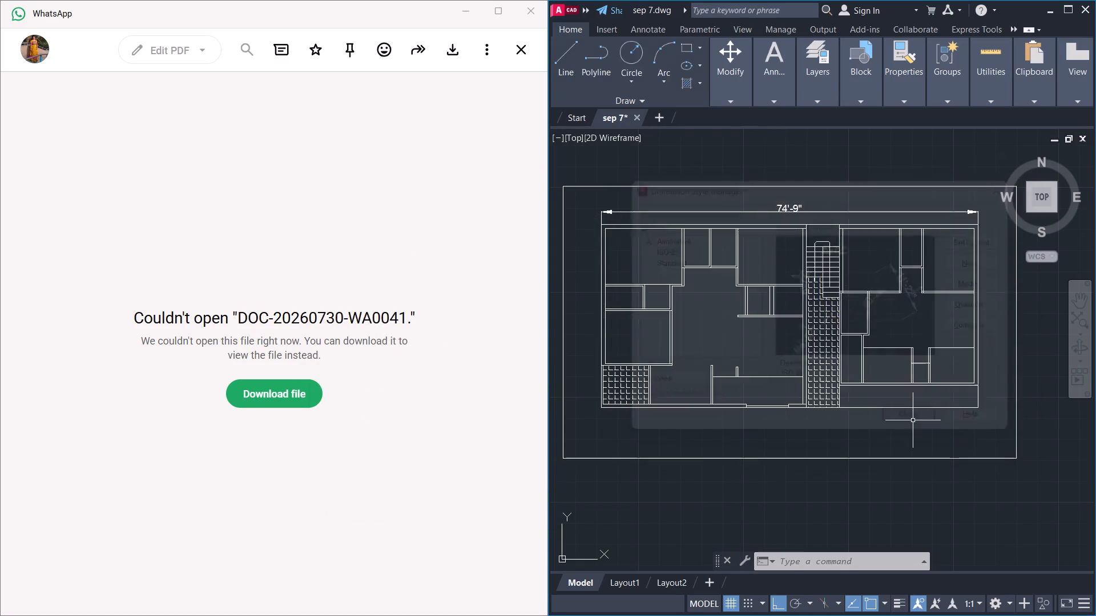
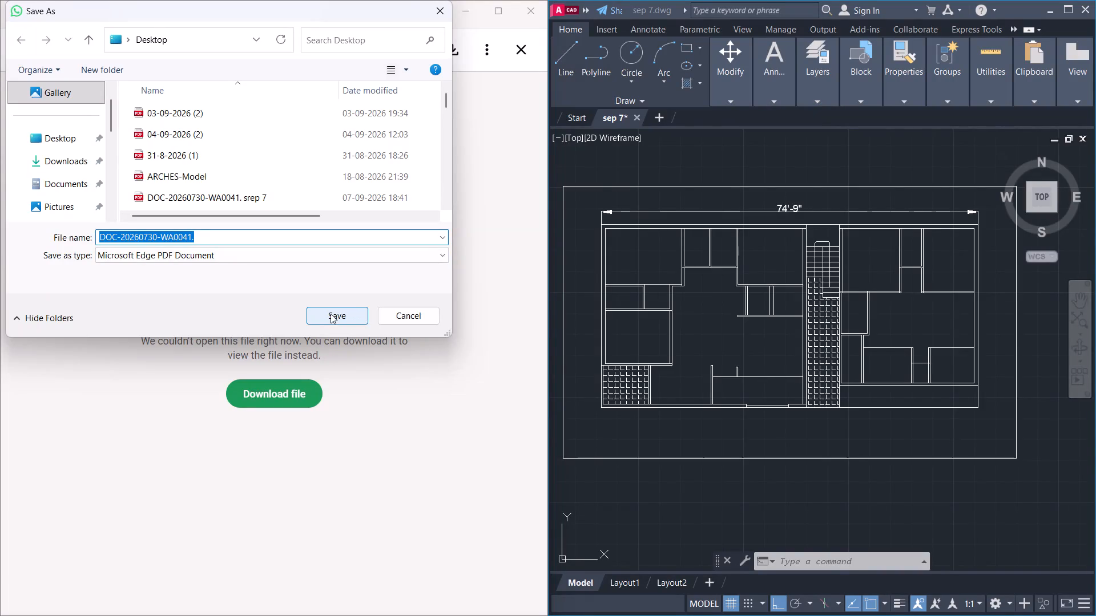
Save the reference PDF from WhatsApp to the Desktop folder under the file name DOC-20260730-WA0041.
click(66, 139)
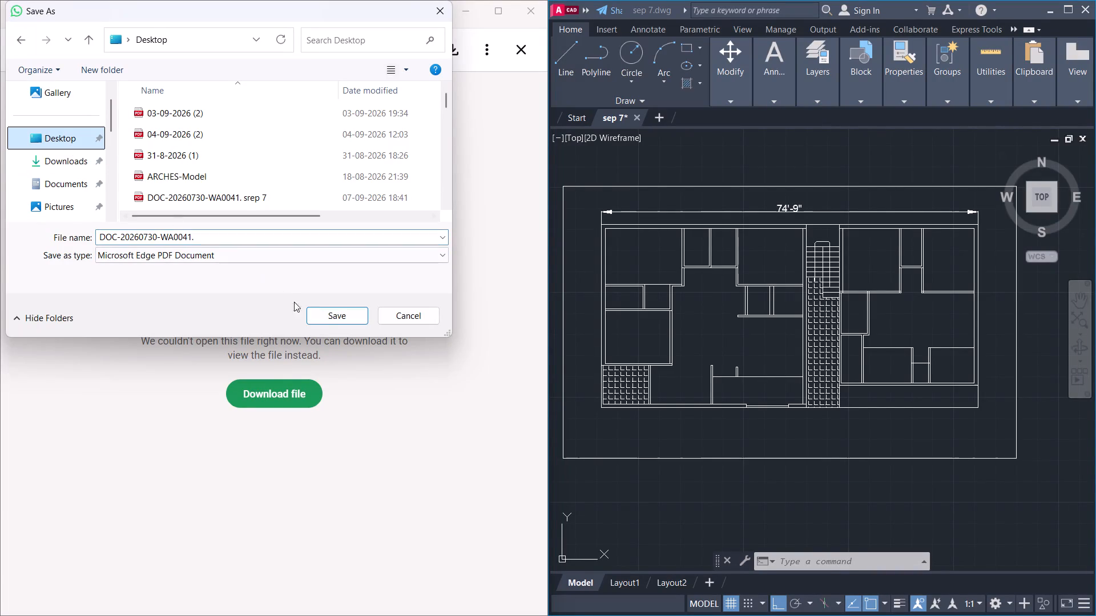
click(332, 312)
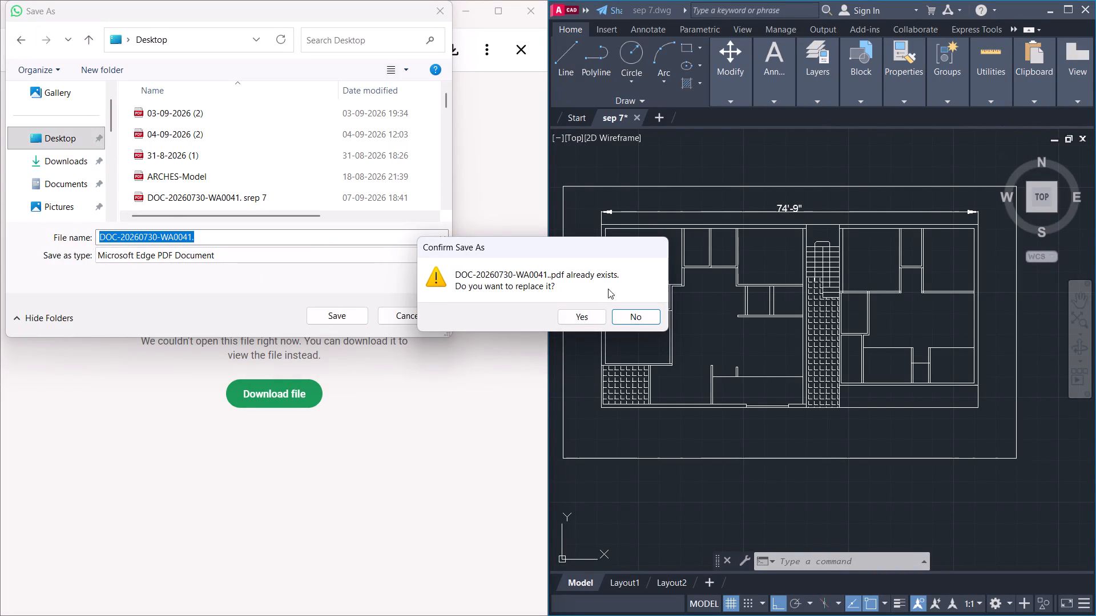
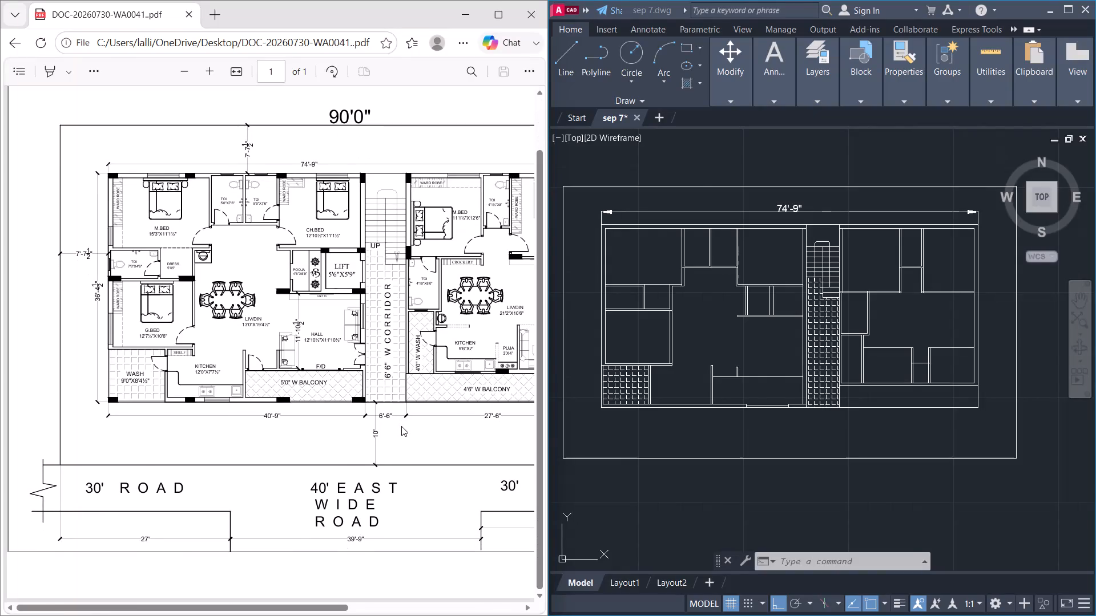
Examine the corridor width and the setback dimensions around the typical floor plan in the reference PDF.
middle_drag(421, 364, 387, 364)
middle_drag(387, 364, 358, 364)
middle_drag(398, 335, 280, 322)
click(530, 68)
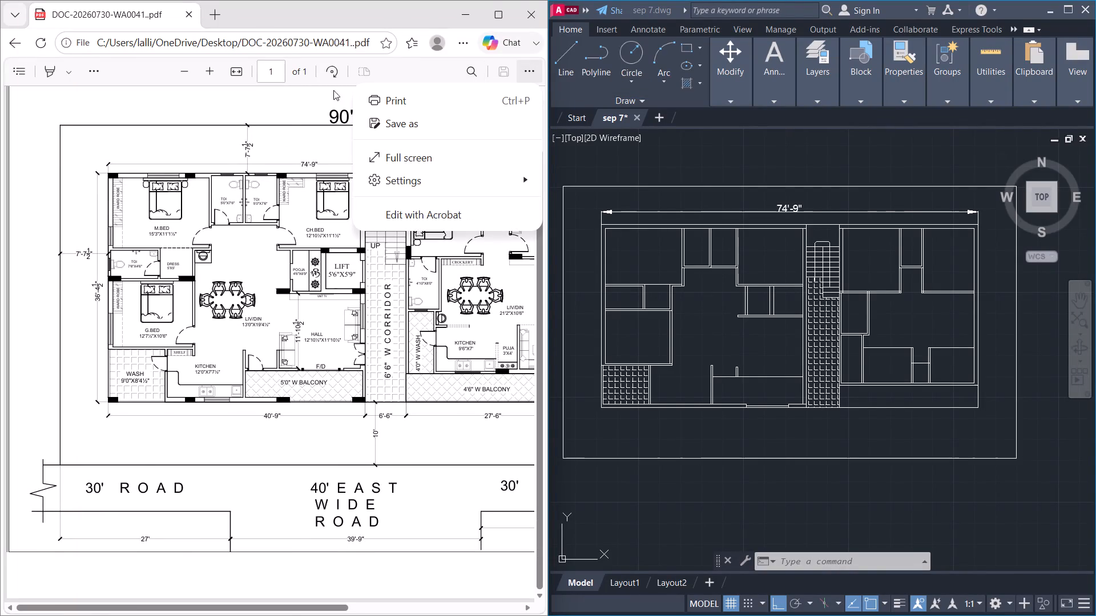
click(289, 102)
middle_drag(457, 296, 394, 294)
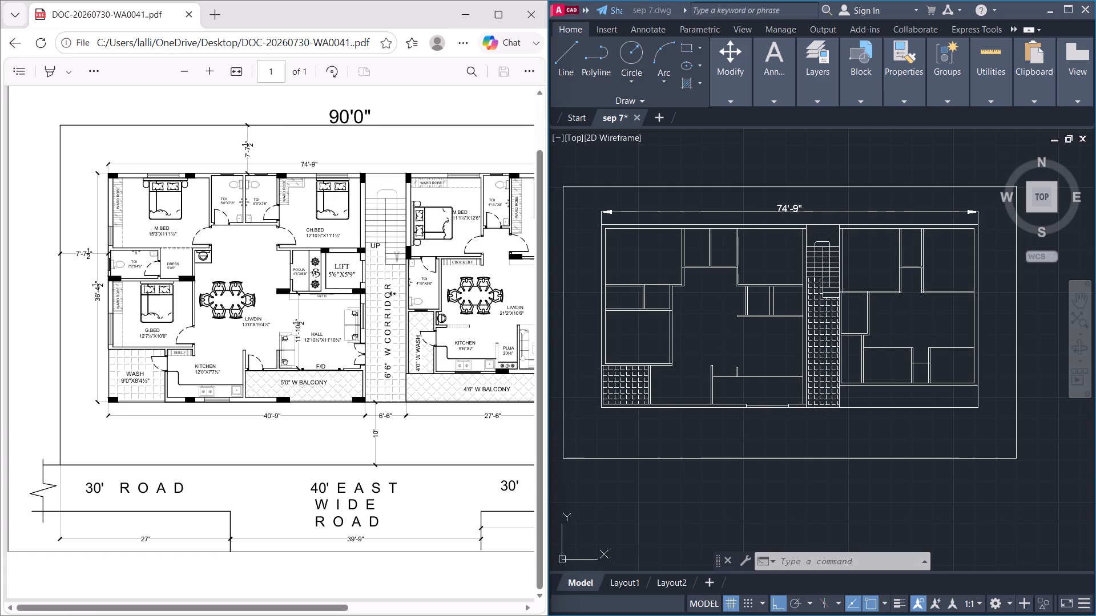
middle_drag(394, 294, 387, 293)
scroll(388, 294, up, 2)
scroll(388, 295, down, 4)
scroll(431, 312, down, 3)
scroll(496, 466, down, 6)
scroll(485, 456, up, 5)
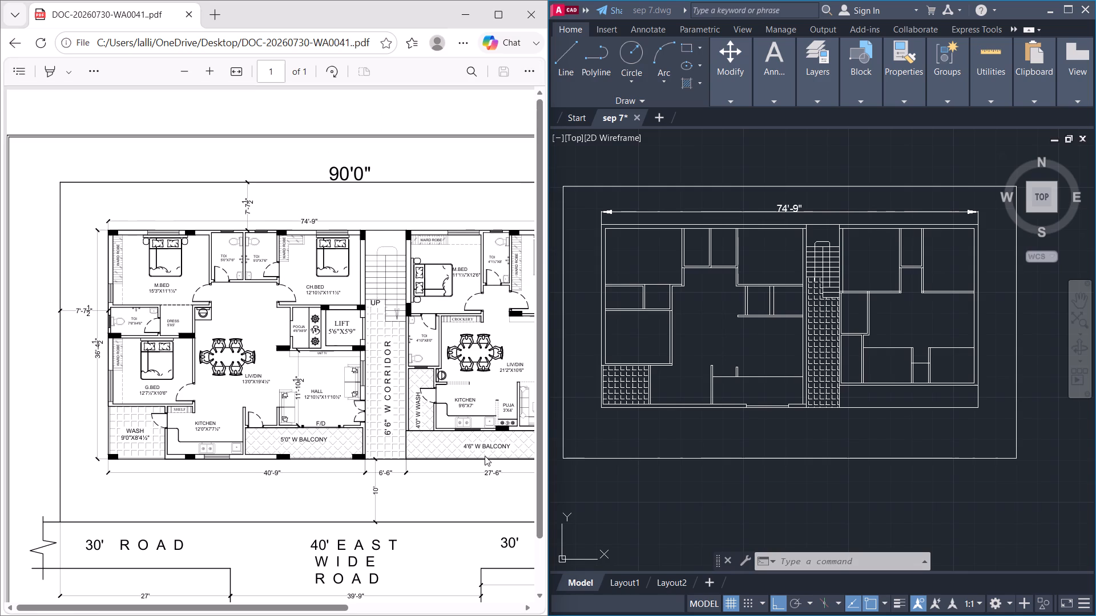
scroll(485, 450, down, 4)
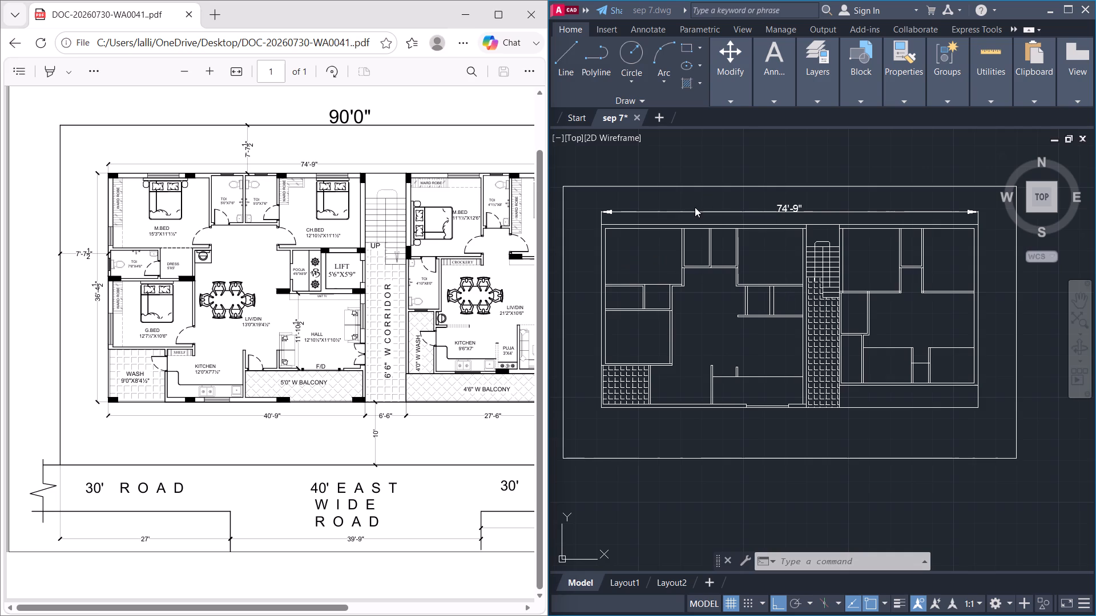
In AutoCAD, add a vertical linear dimension from the building's bottom edge below the corridor to the plot boundary.
key(Escape)
key(Escape)
text(dl)
click(847, 441)
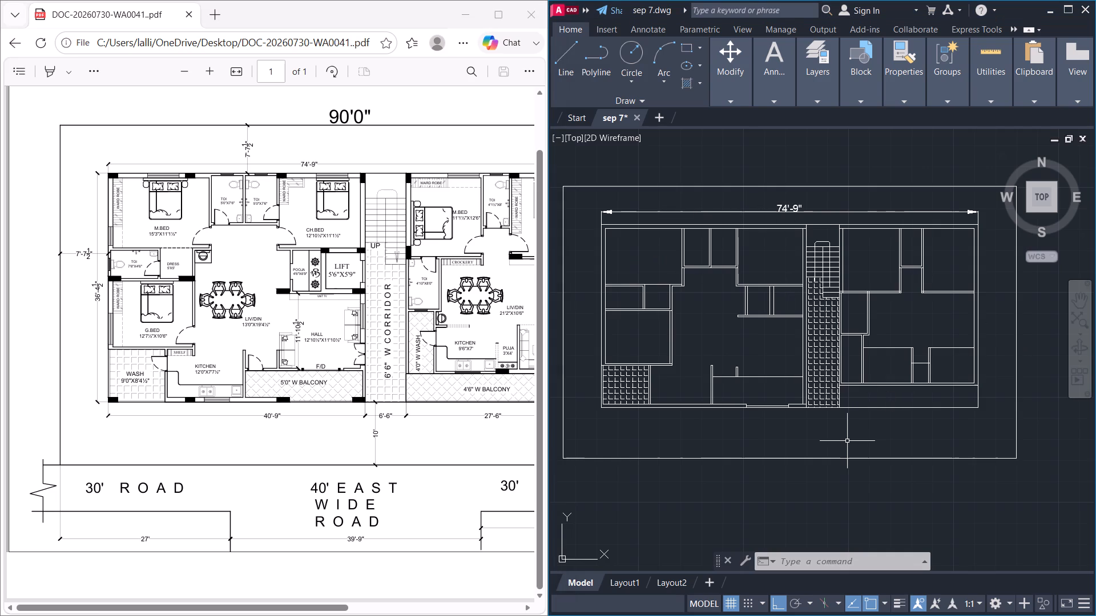
text(dli)
key(Return)
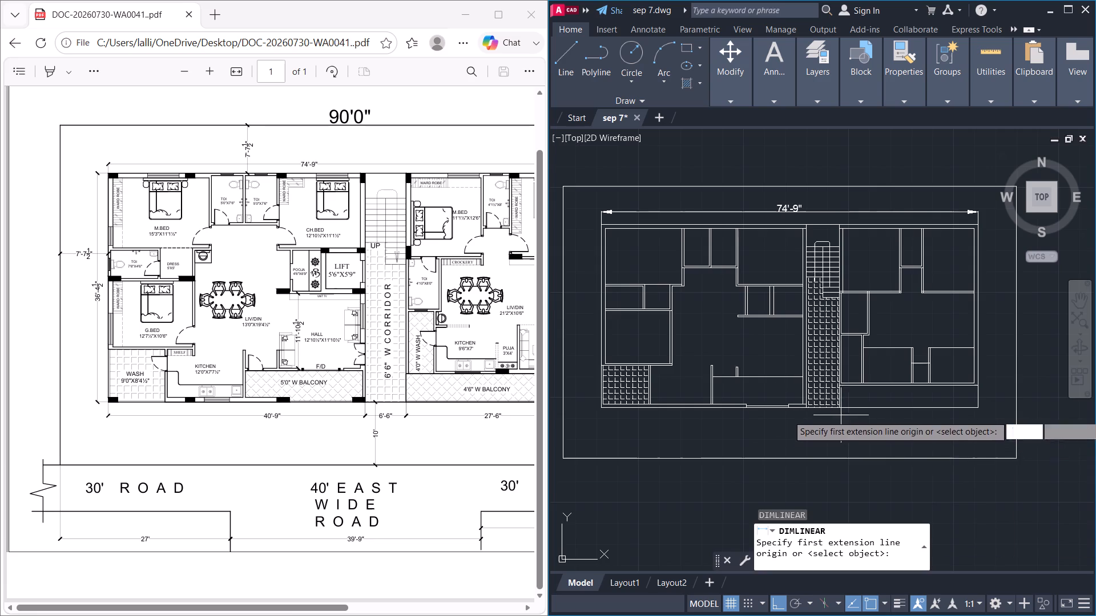
click(818, 409)
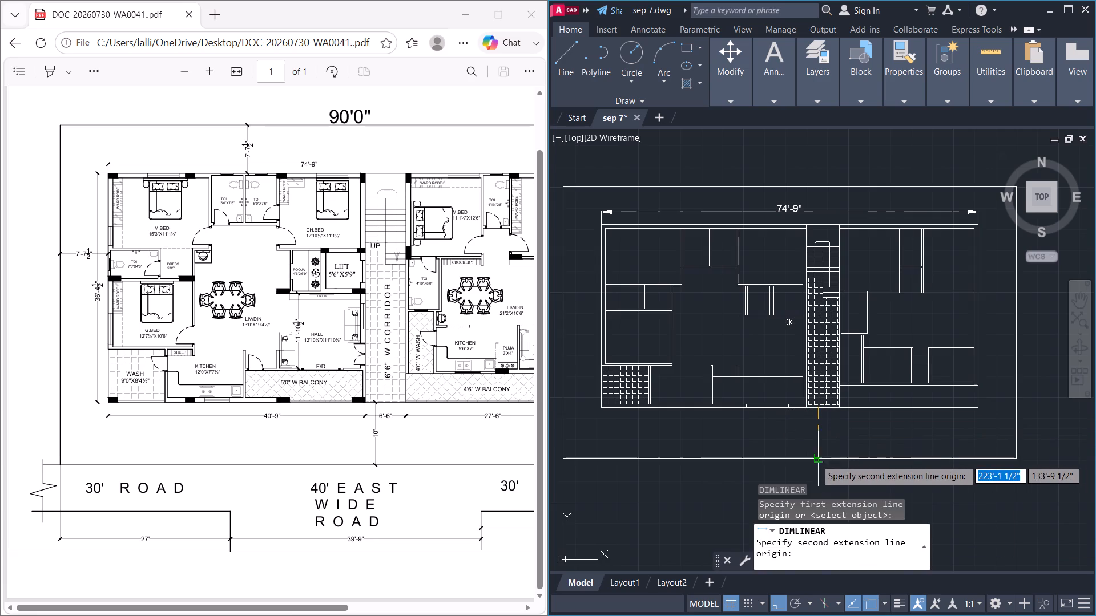
click(820, 458)
drag(813, 457, 819, 457)
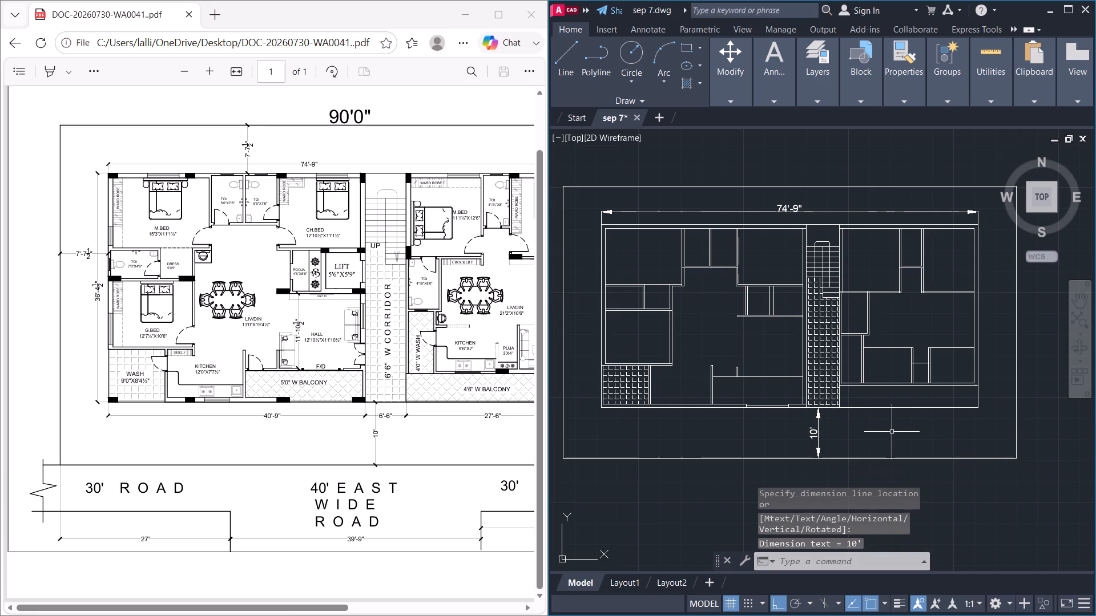
Add a horizontal linear dimension across the hatched corridor's width, placed just below the building's bottom edge.
key(space)
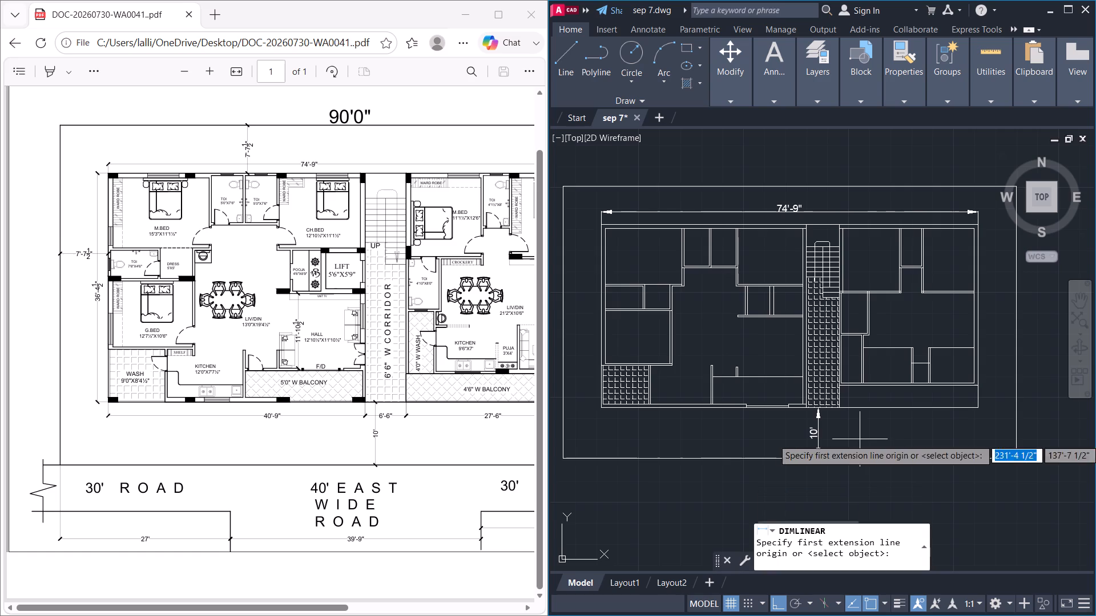
scroll(809, 418, up, 2)
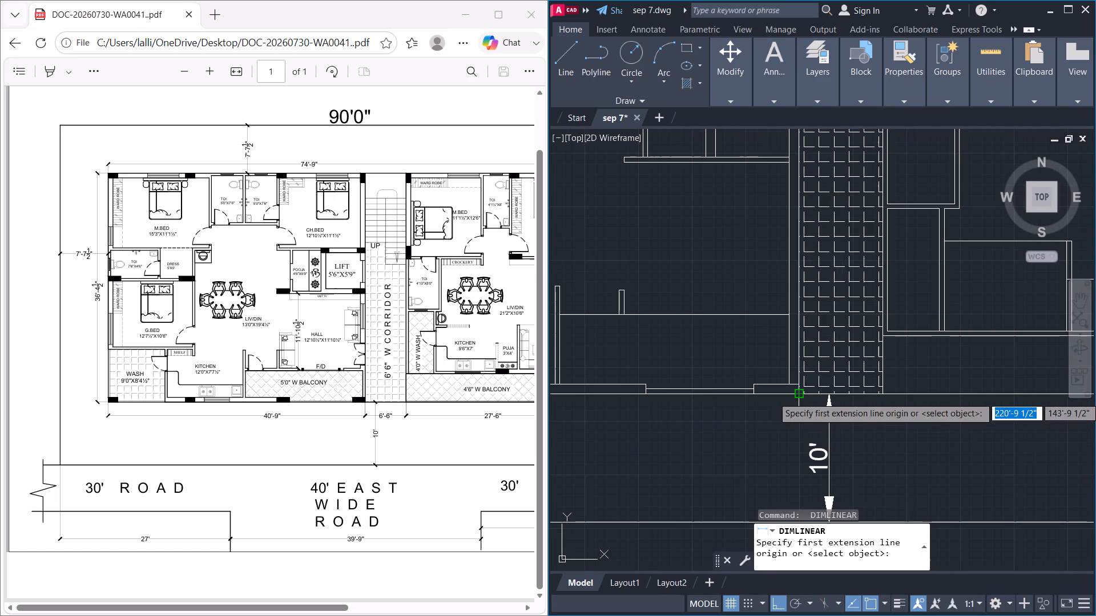
click(799, 397)
click(883, 398)
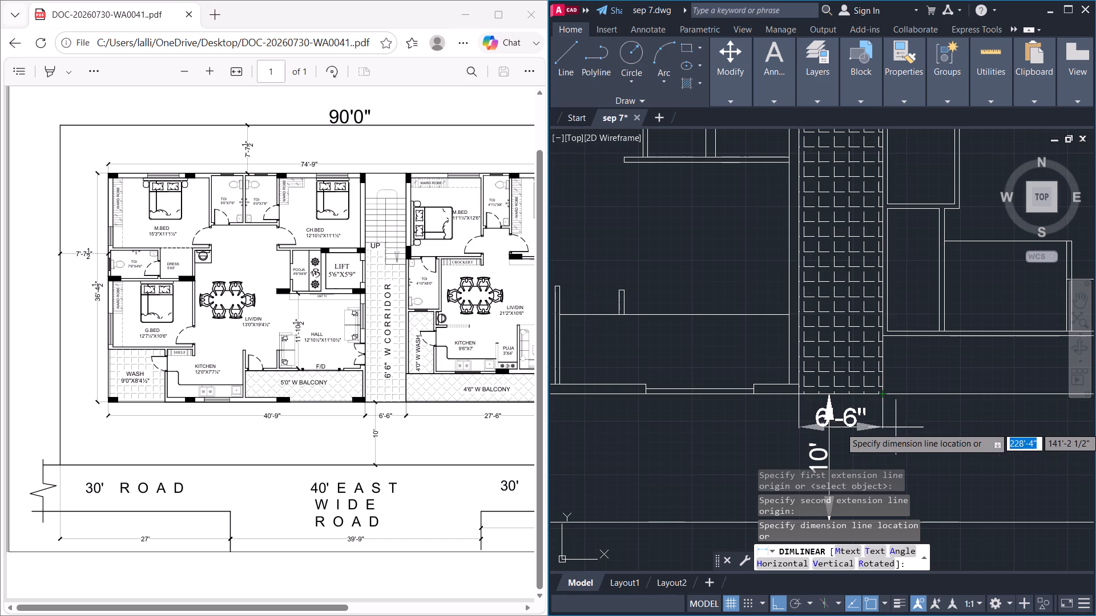
click(895, 432)
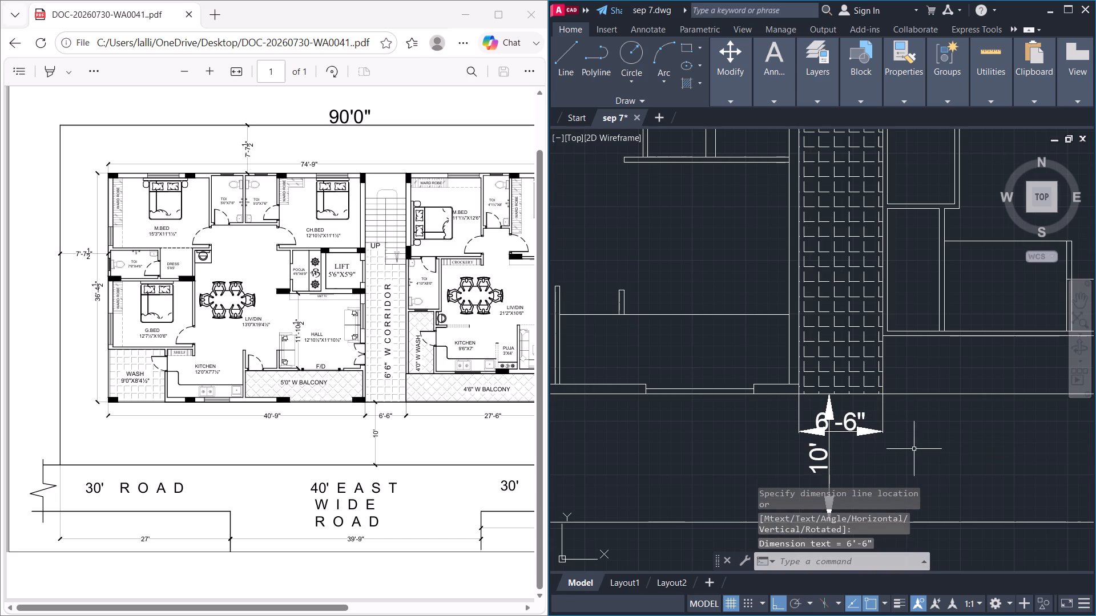
Set the arrow size of the ISO-25 dimension style to 1' and make the style current.
key(d)
key(Return)
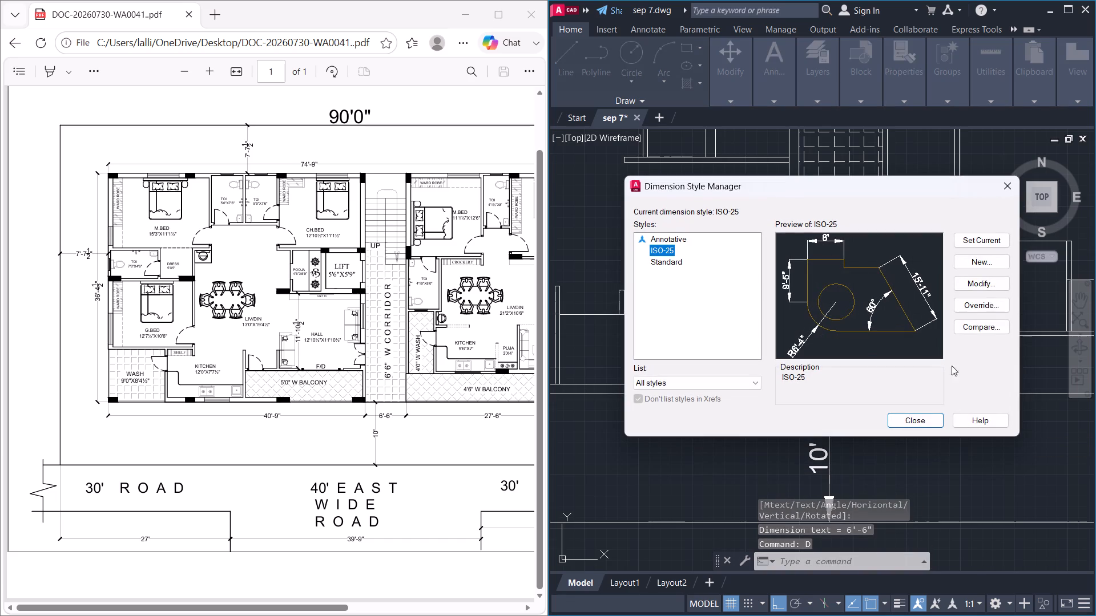
click(981, 284)
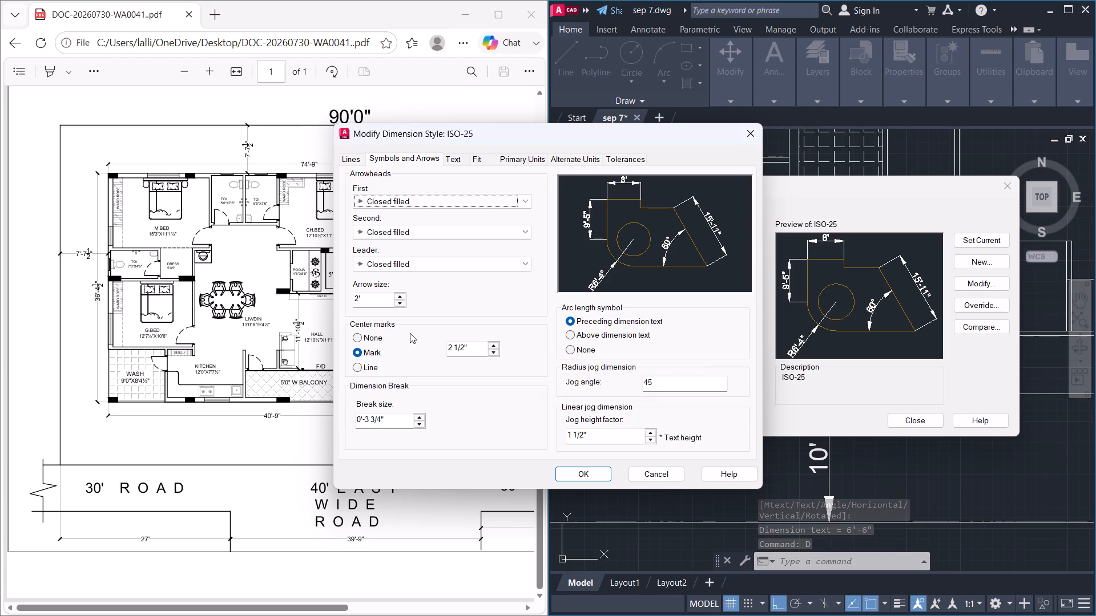
click(363, 301)
key(BackSpace)
key(BackSpace)
key(BackSpace)
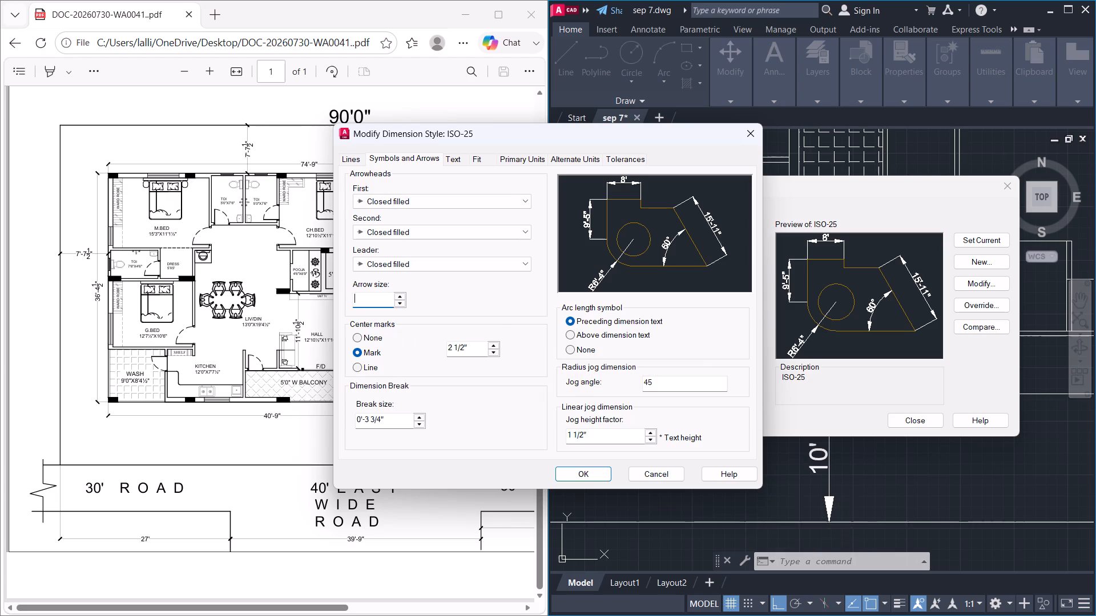
key(1)
key(apostrophe)
key(Return)
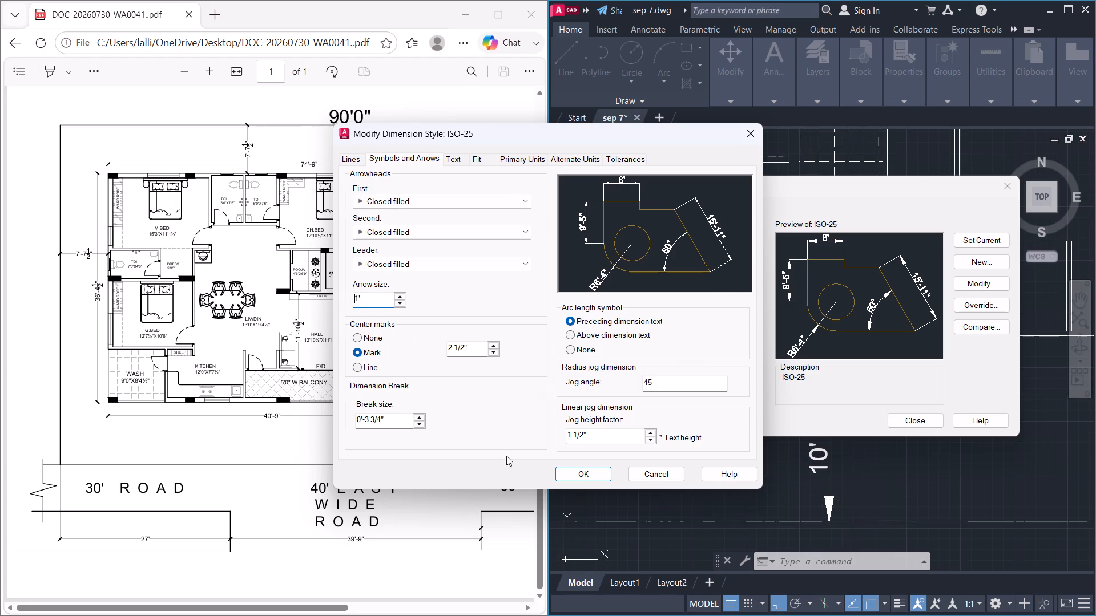
click(586, 476)
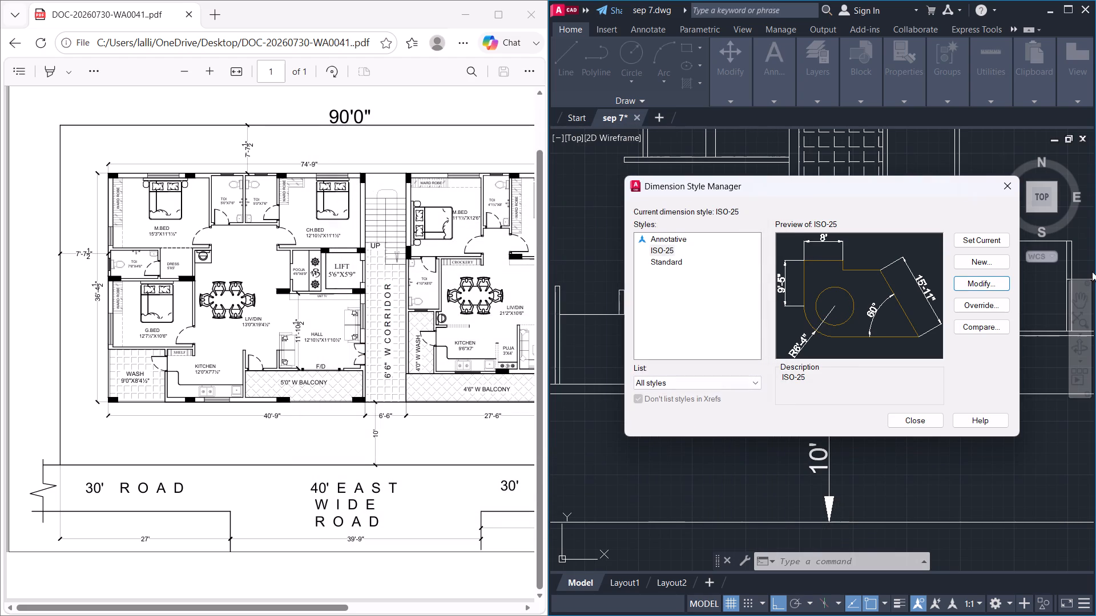
click(990, 237)
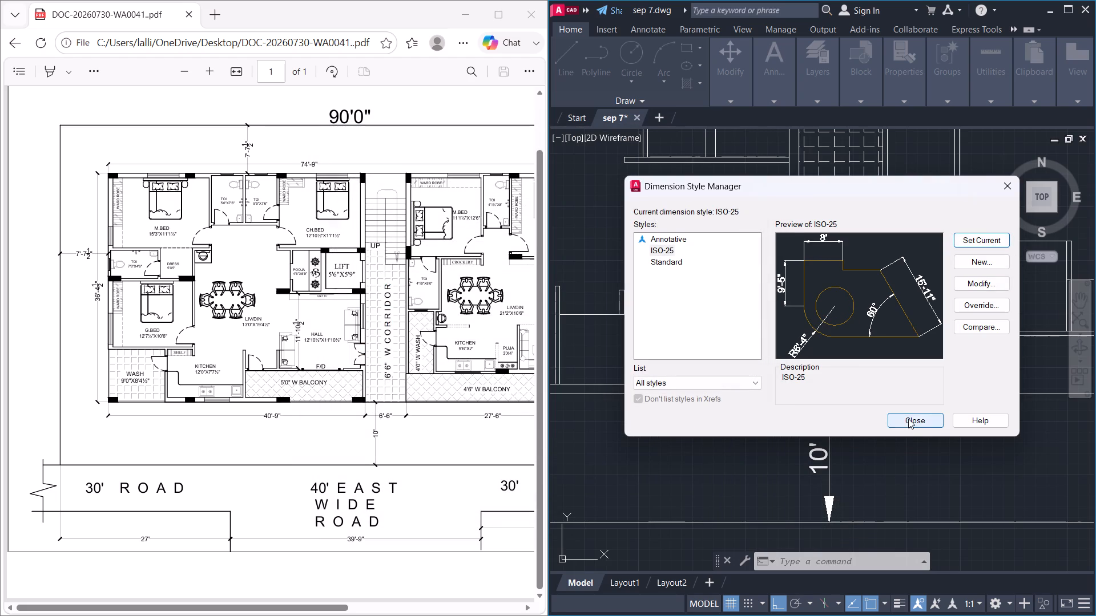
click(908, 419)
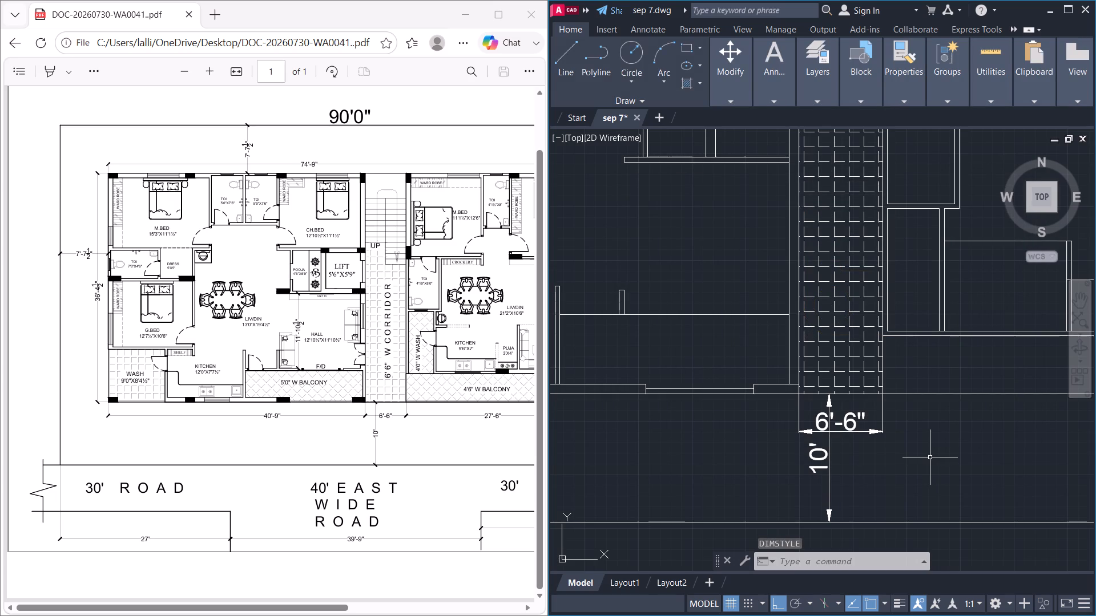
key(Escape)
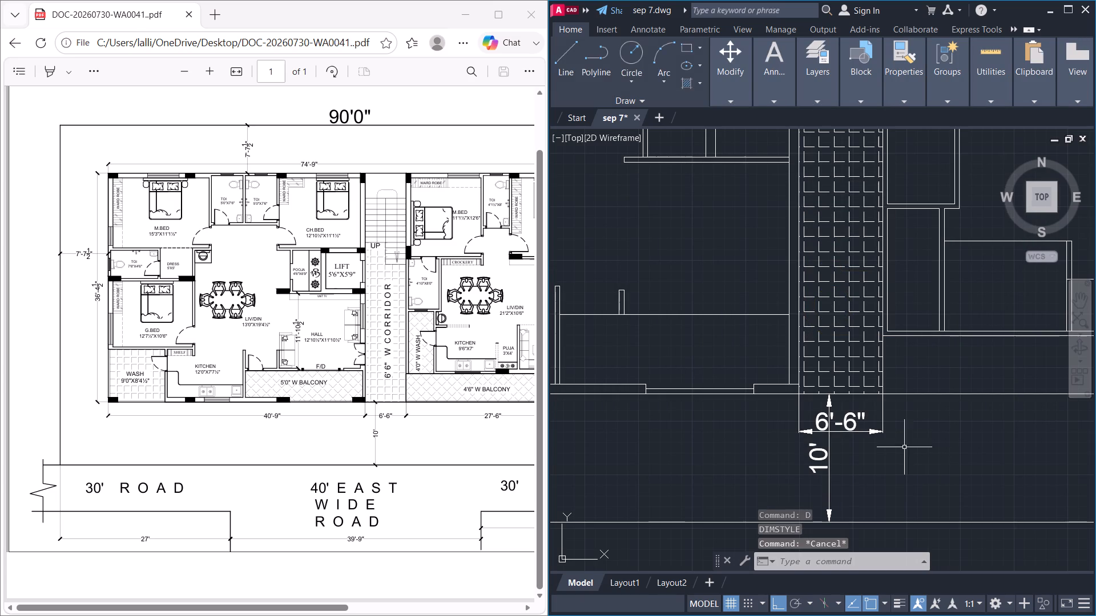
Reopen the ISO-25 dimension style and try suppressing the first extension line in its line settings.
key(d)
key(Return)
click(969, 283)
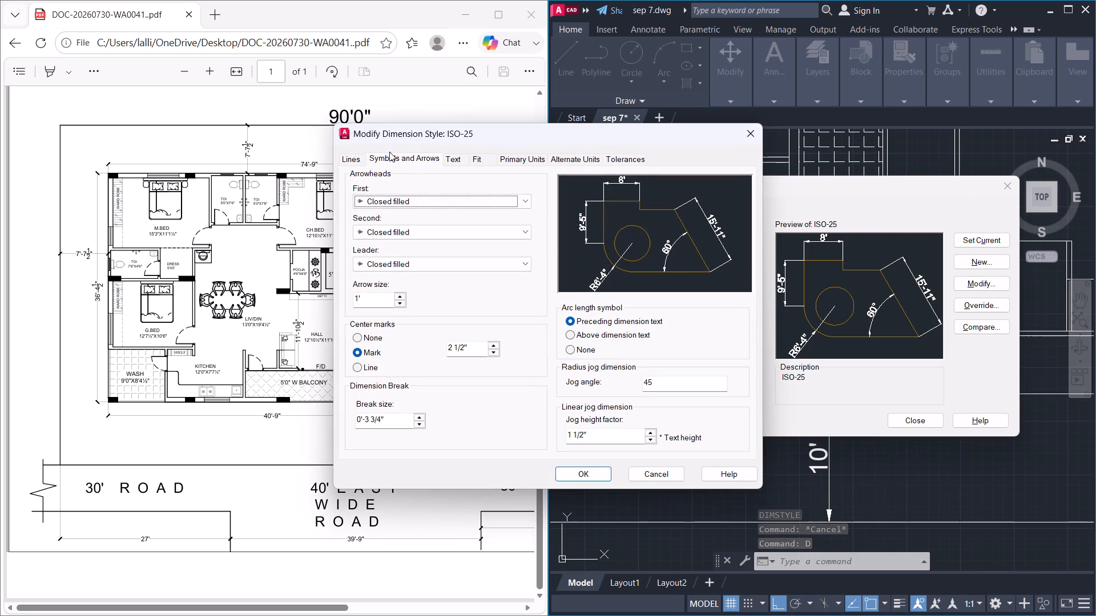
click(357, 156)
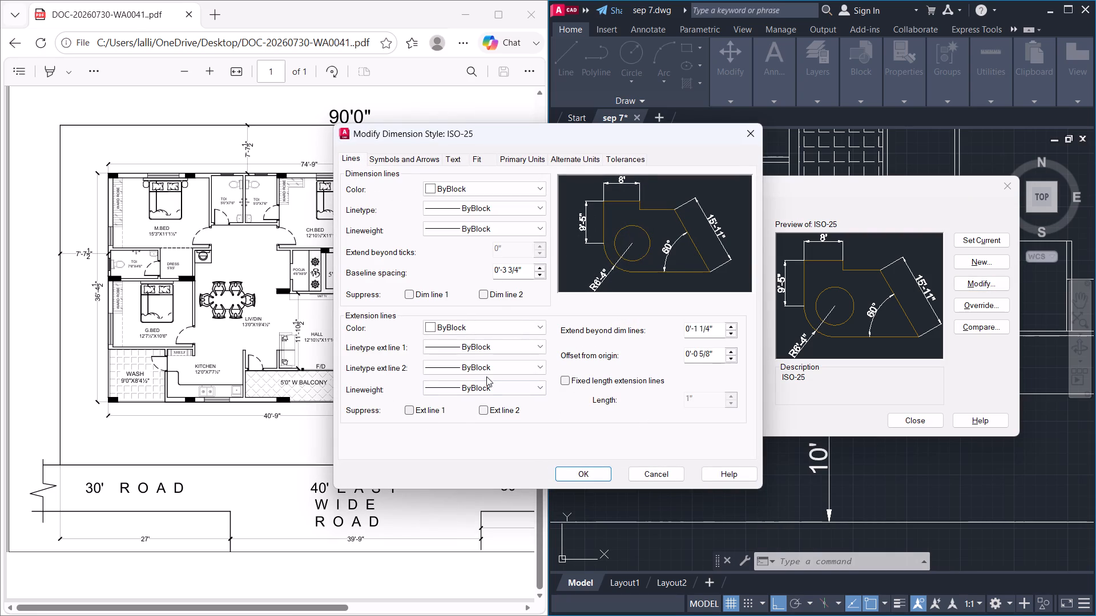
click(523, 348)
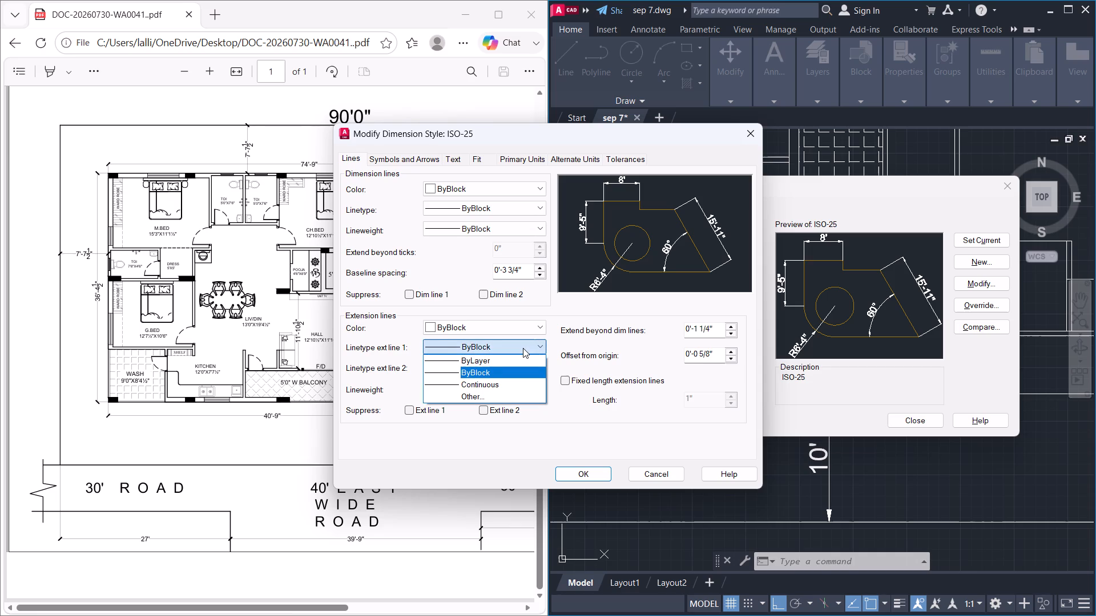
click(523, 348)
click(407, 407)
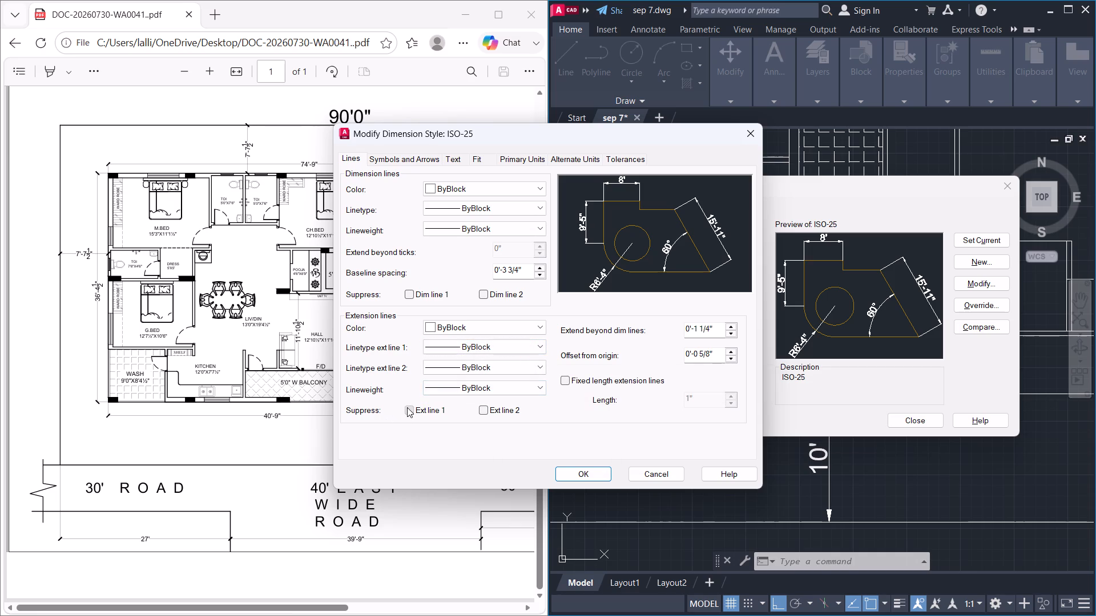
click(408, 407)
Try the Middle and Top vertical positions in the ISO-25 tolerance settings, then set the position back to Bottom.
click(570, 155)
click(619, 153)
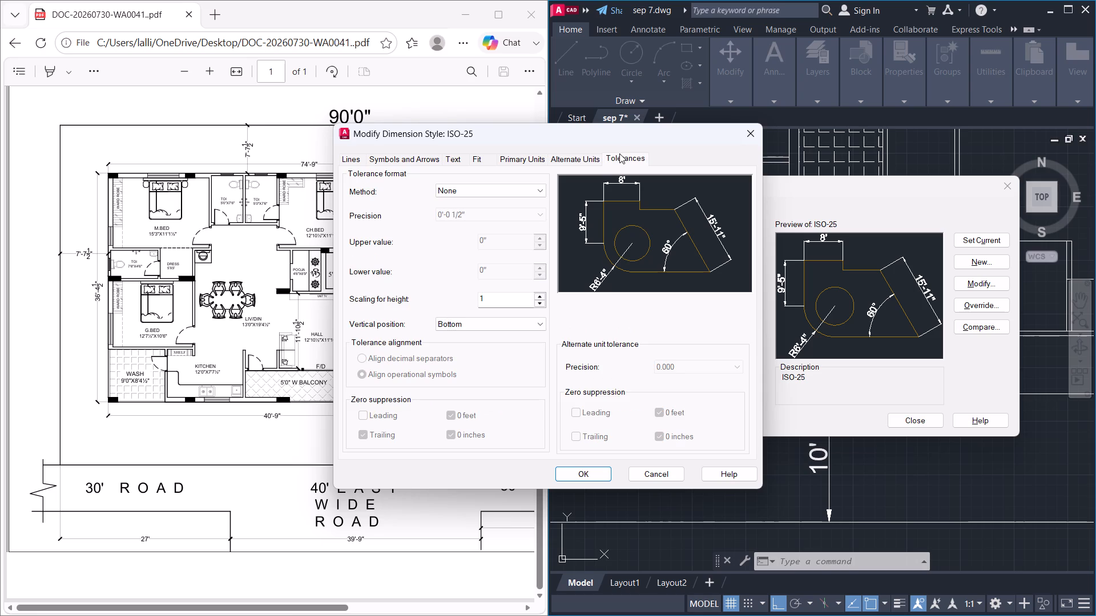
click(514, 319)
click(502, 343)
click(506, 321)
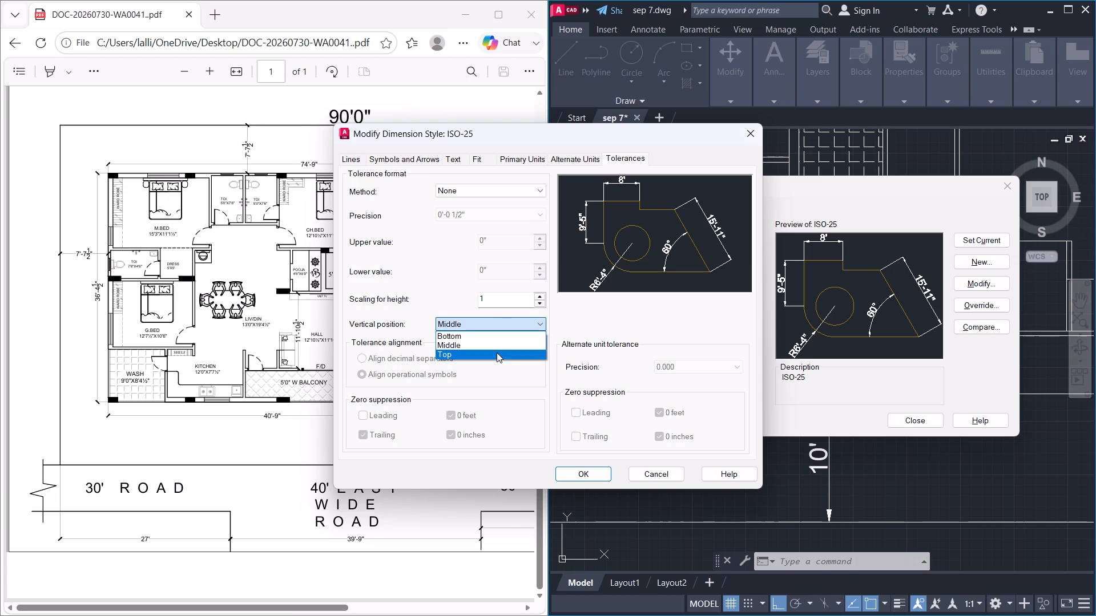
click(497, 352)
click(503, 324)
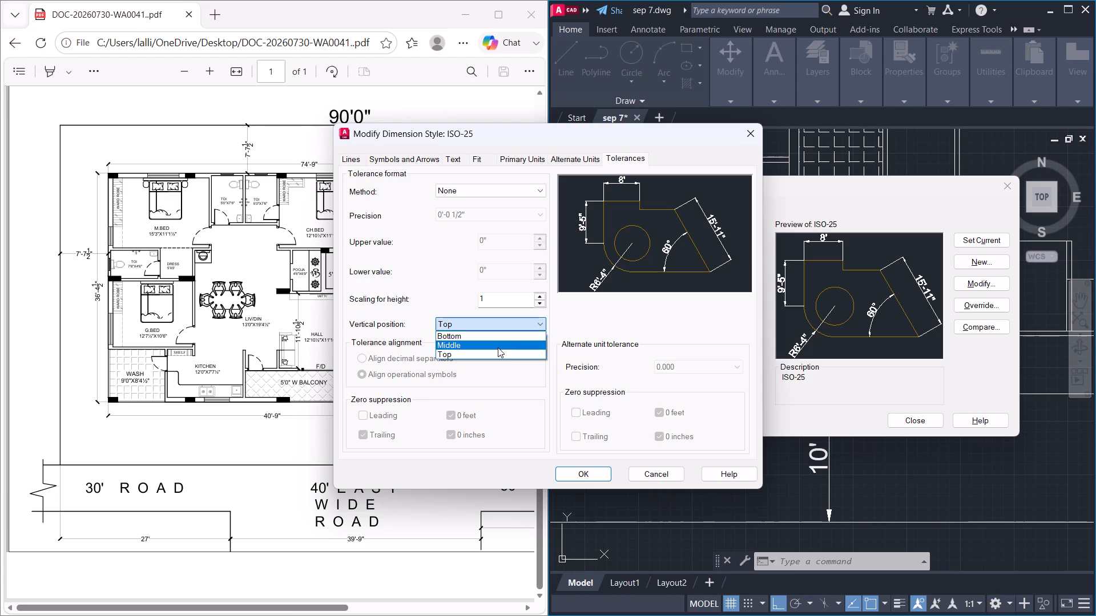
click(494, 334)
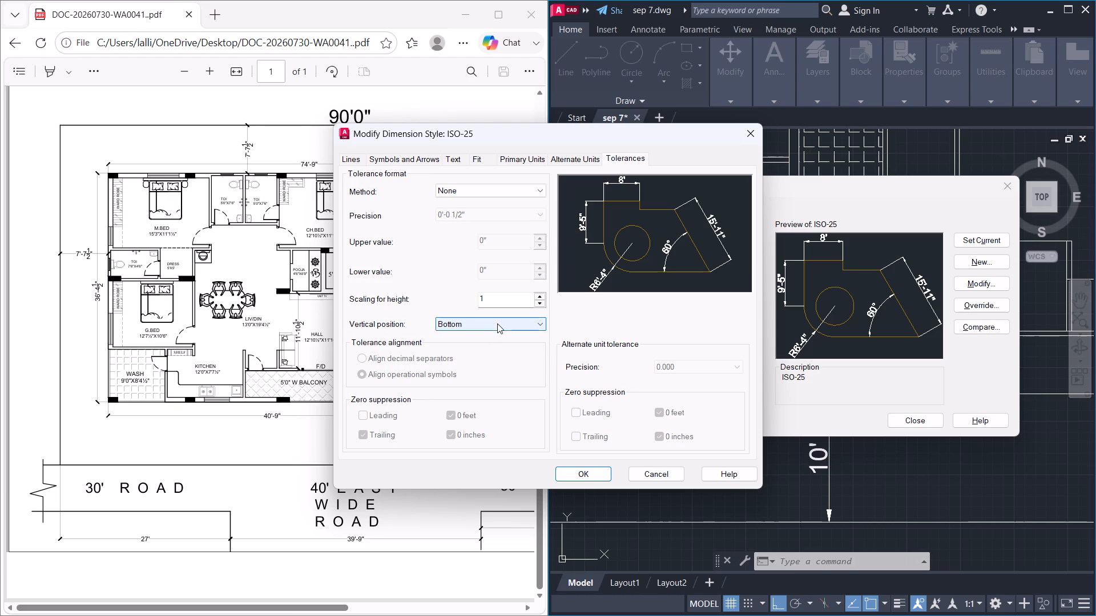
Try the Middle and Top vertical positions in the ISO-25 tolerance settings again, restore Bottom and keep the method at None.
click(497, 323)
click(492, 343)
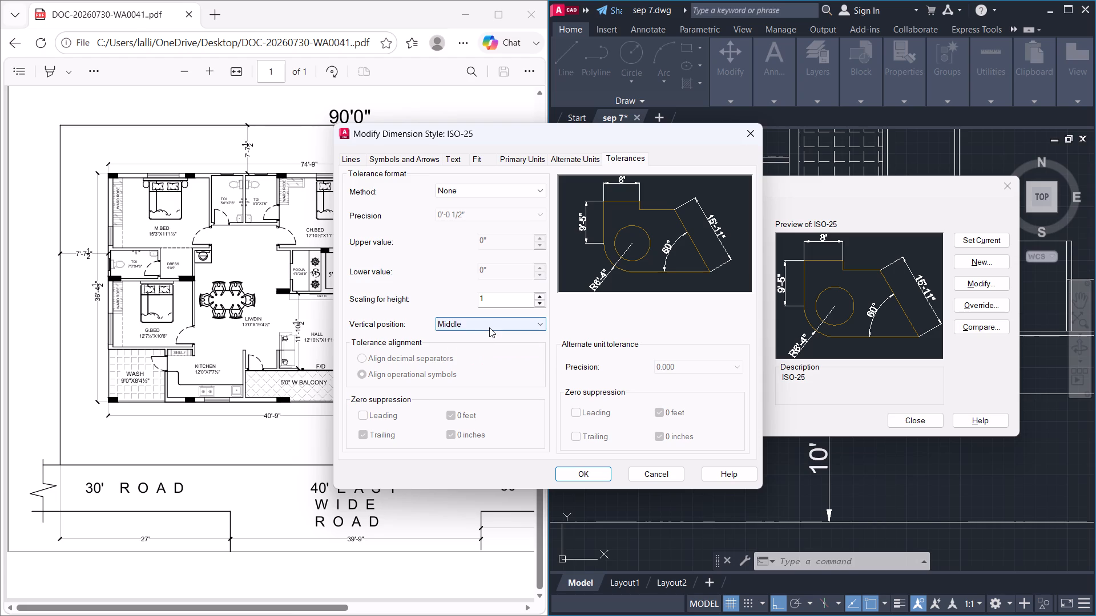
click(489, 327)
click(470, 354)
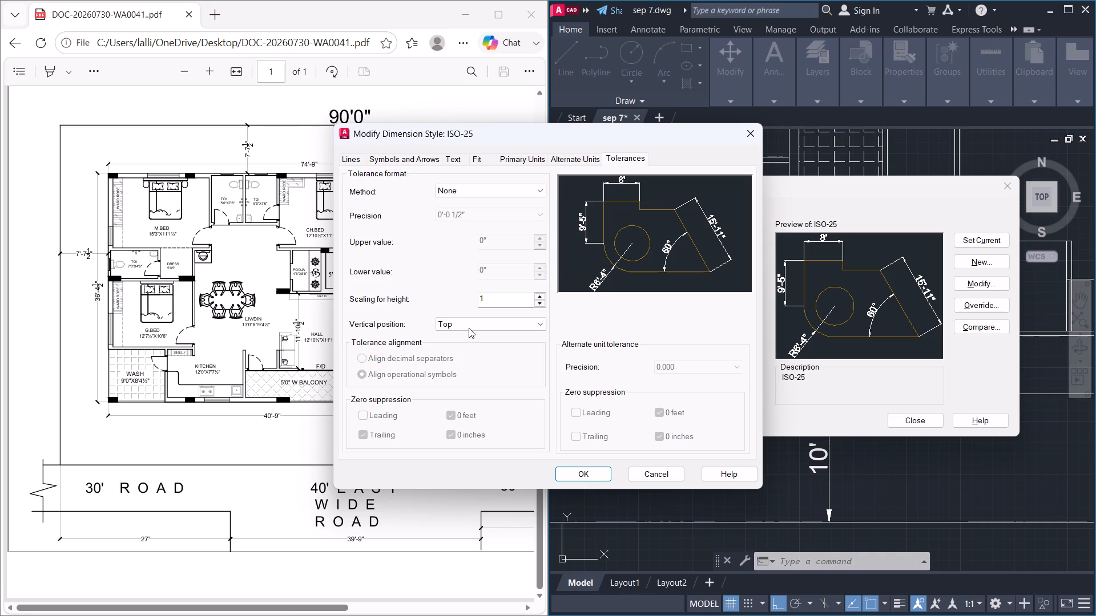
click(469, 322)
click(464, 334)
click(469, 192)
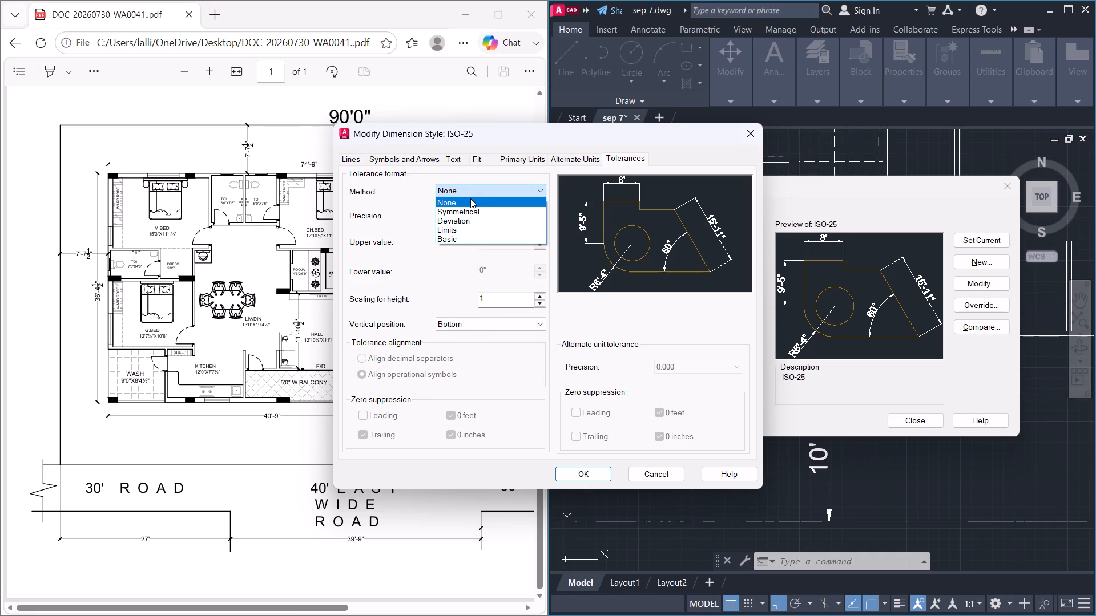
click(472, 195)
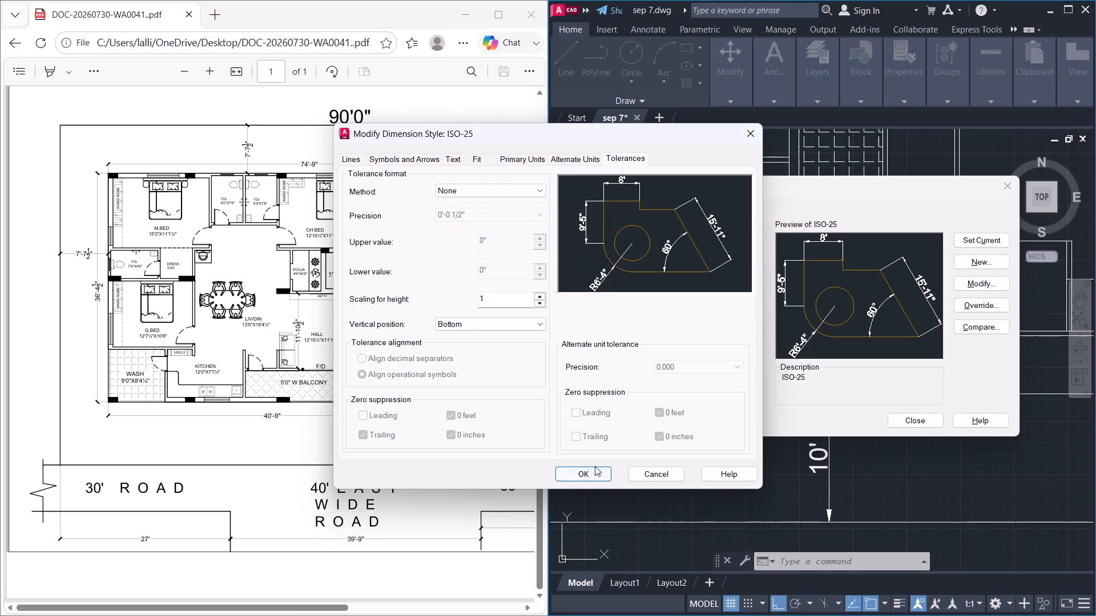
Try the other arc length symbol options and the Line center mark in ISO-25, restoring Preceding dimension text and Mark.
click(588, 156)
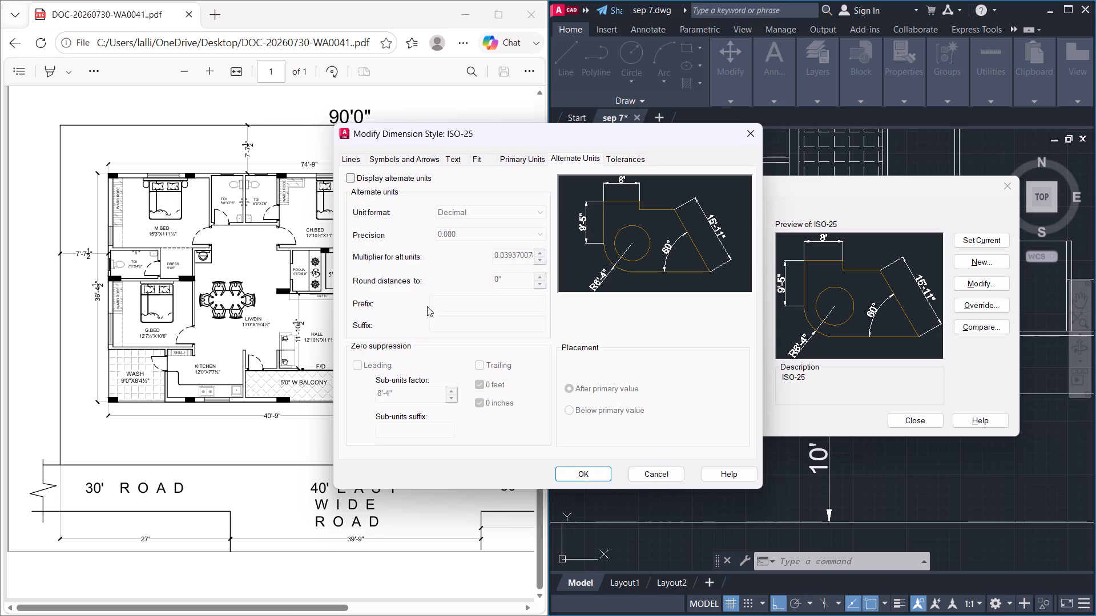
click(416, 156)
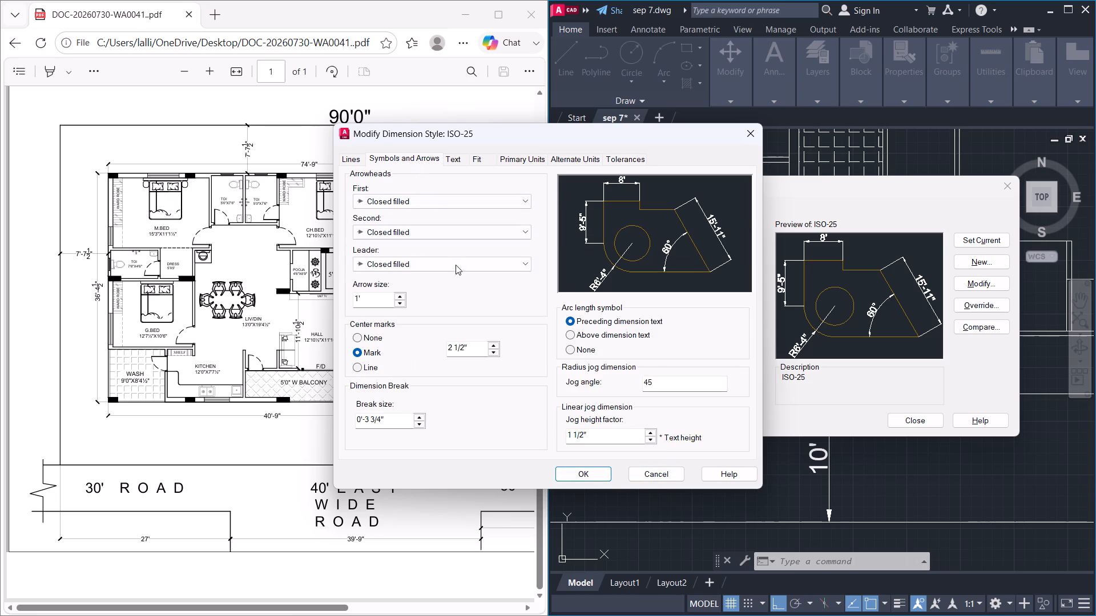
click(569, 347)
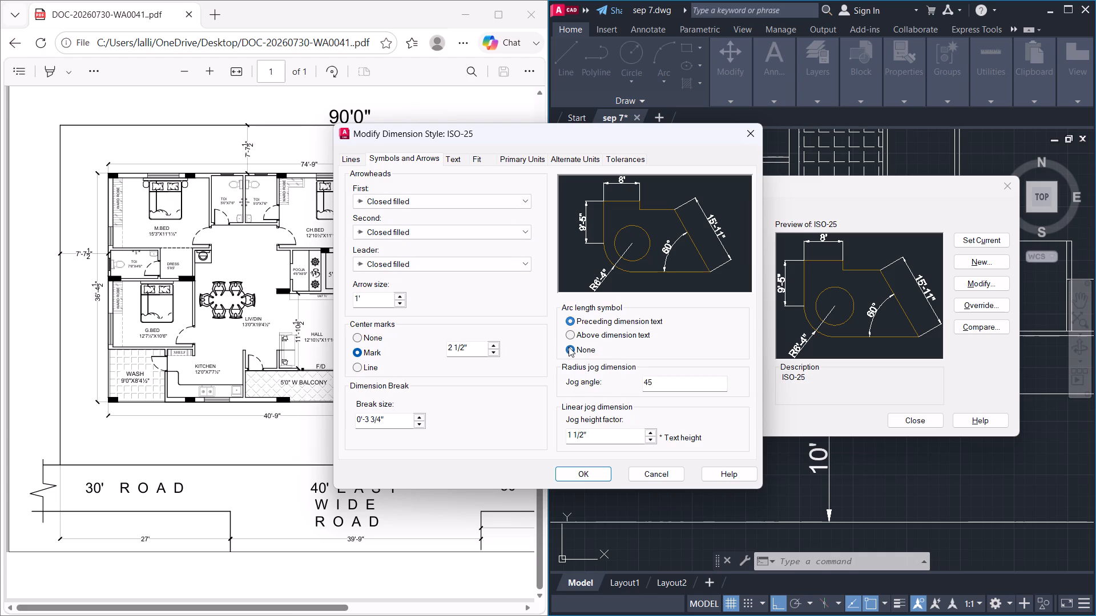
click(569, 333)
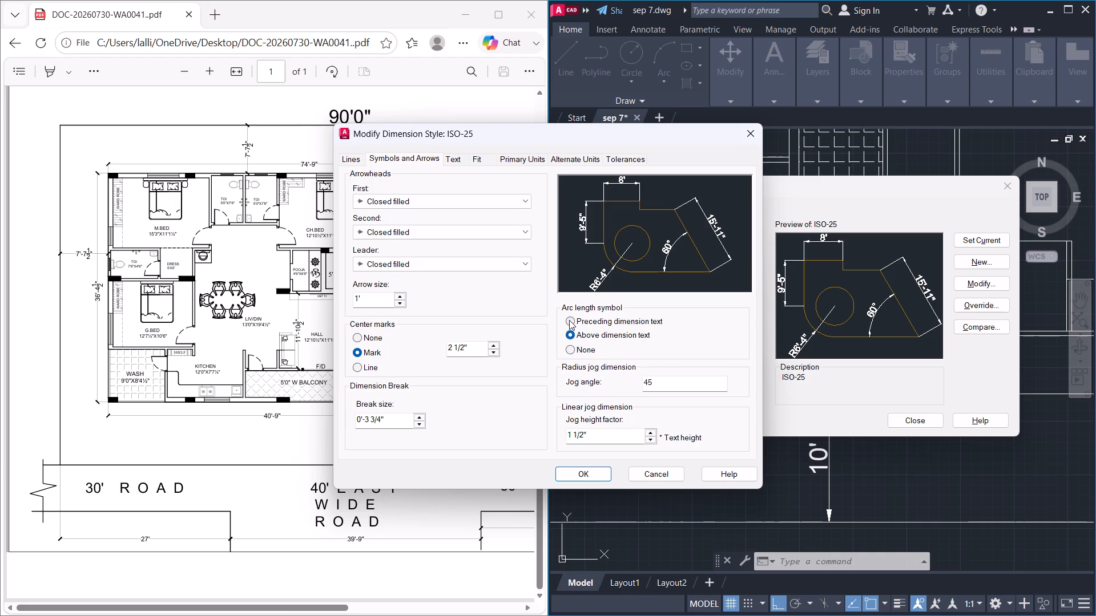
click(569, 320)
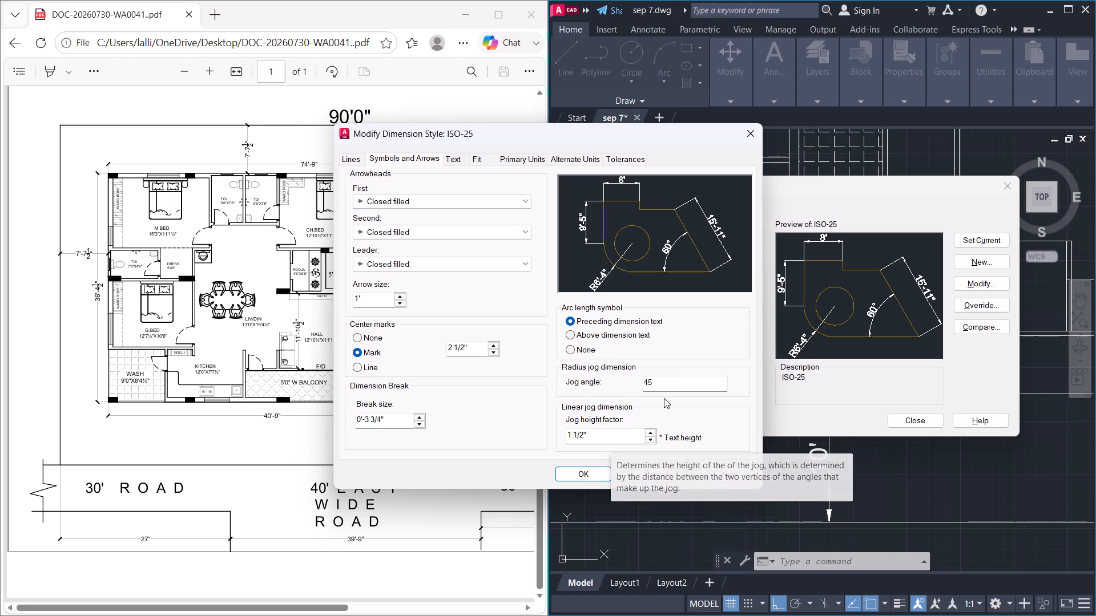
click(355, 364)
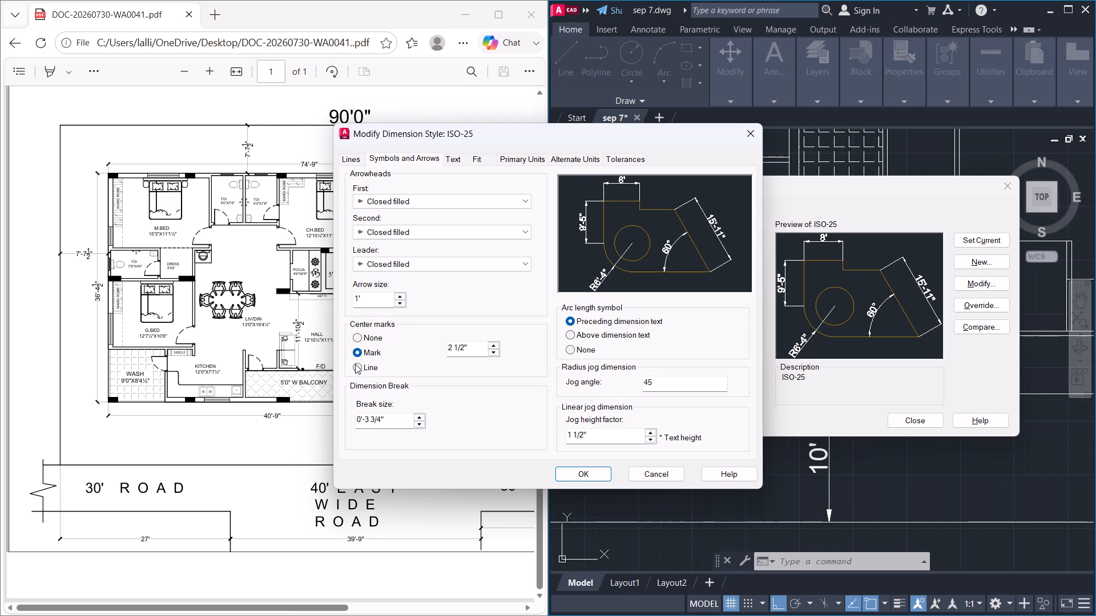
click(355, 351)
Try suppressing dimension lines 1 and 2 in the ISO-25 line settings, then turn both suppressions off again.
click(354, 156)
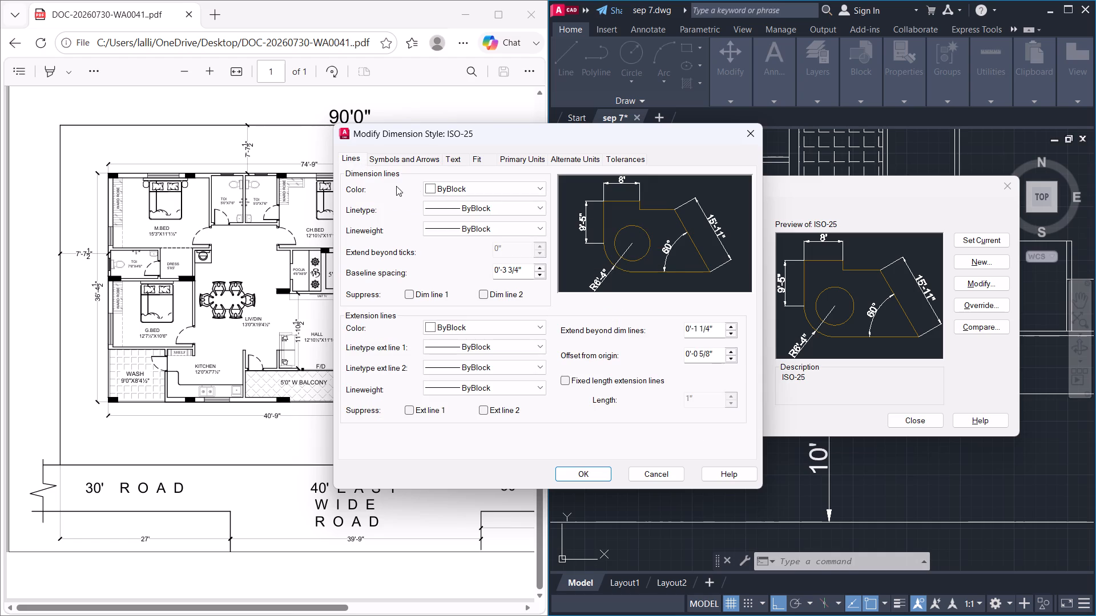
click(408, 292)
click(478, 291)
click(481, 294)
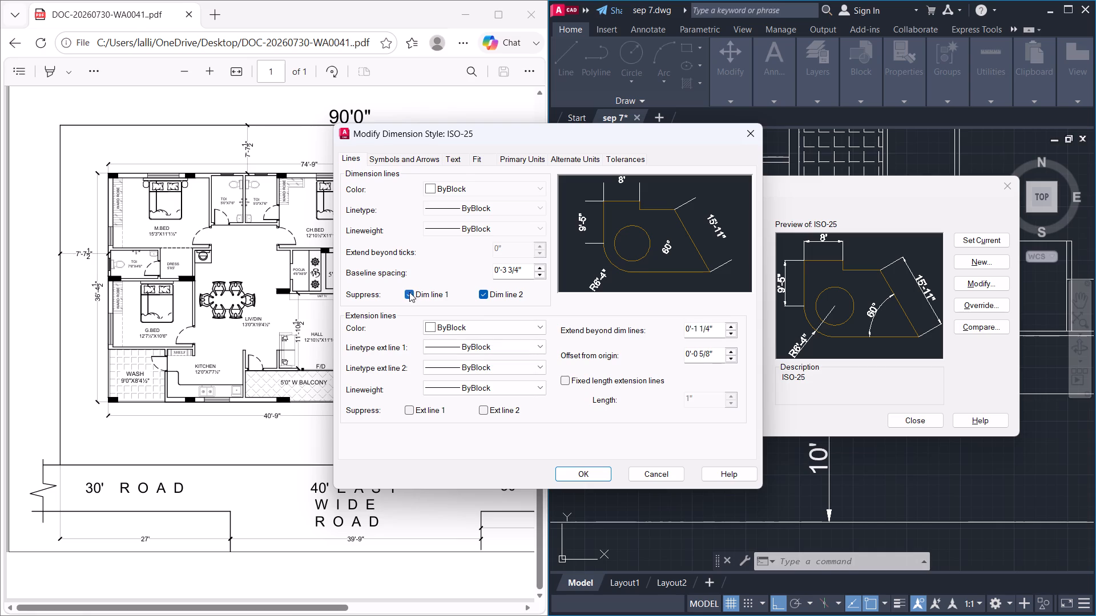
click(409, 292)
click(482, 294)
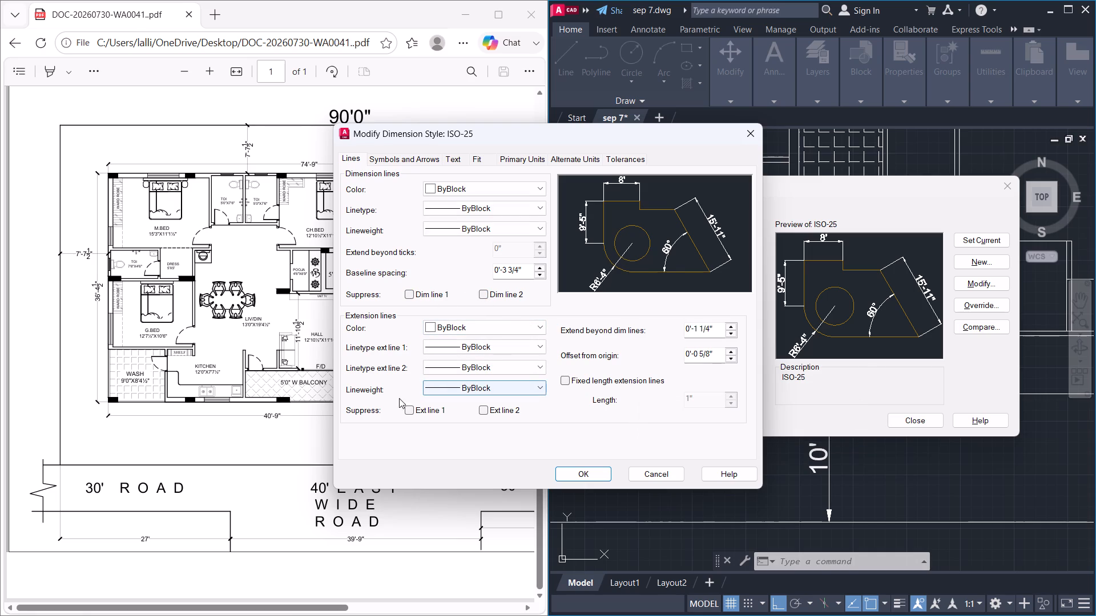
Suppress extension lines 1 and 2 in the ISO-25 dimension style, apply the change and make the style current.
click(503, 389)
click(503, 389)
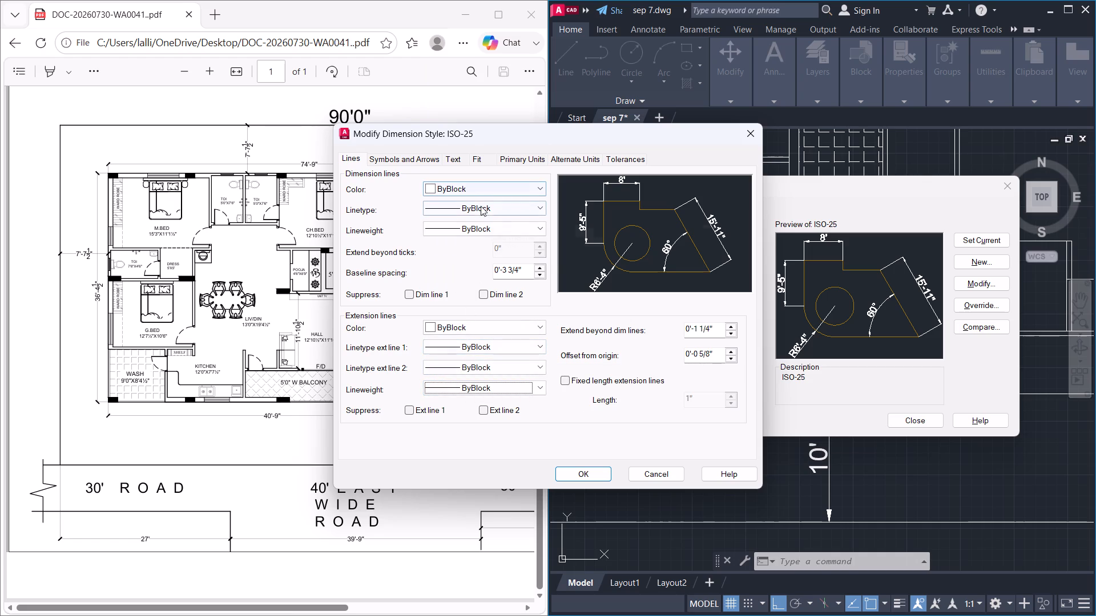
click(407, 410)
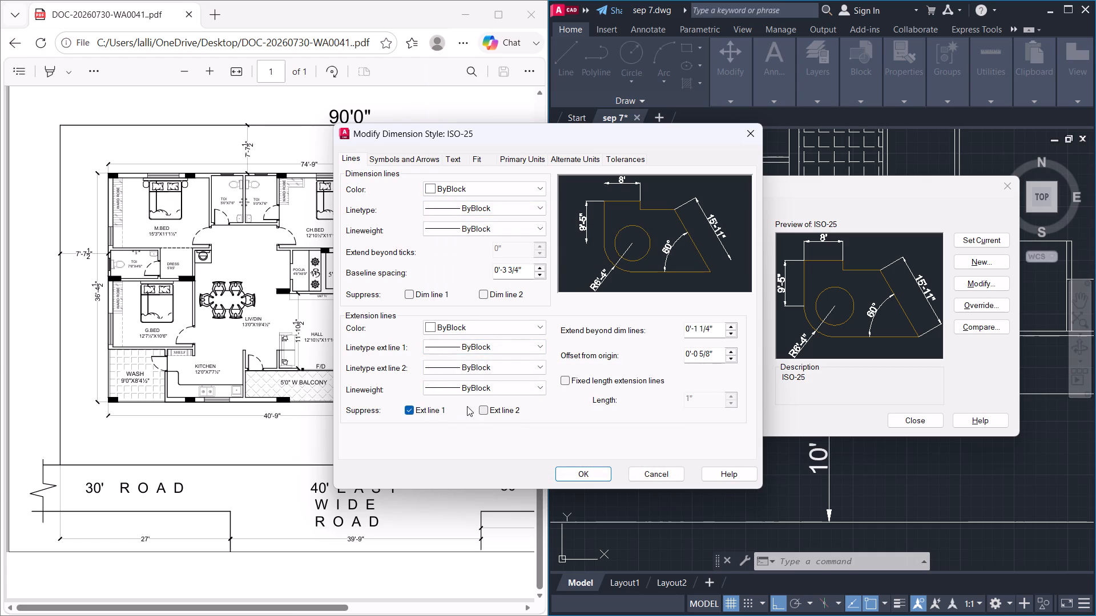
click(485, 410)
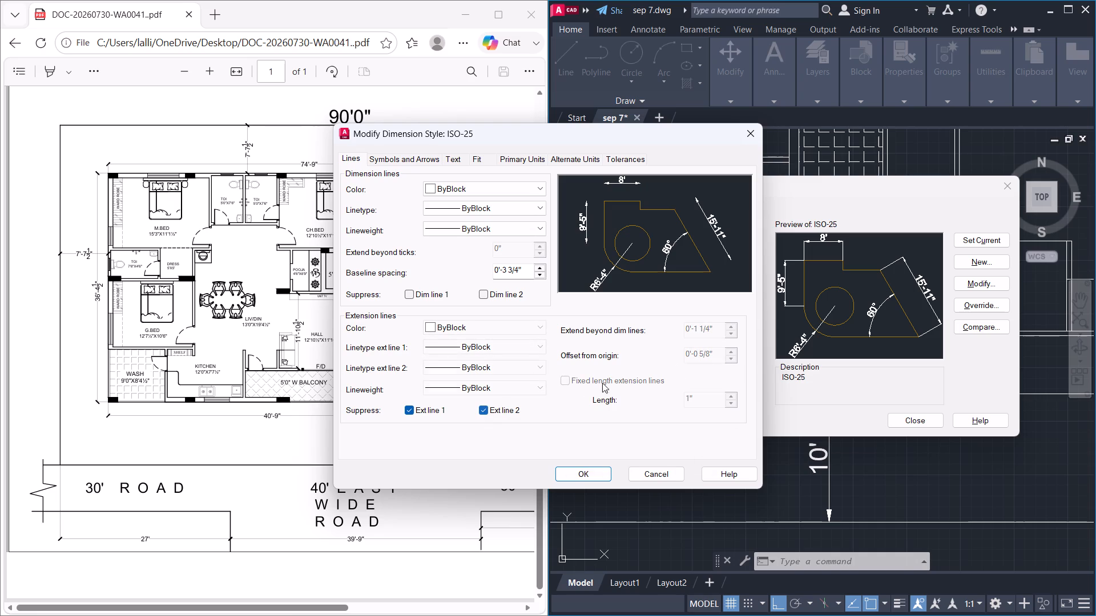
click(582, 467)
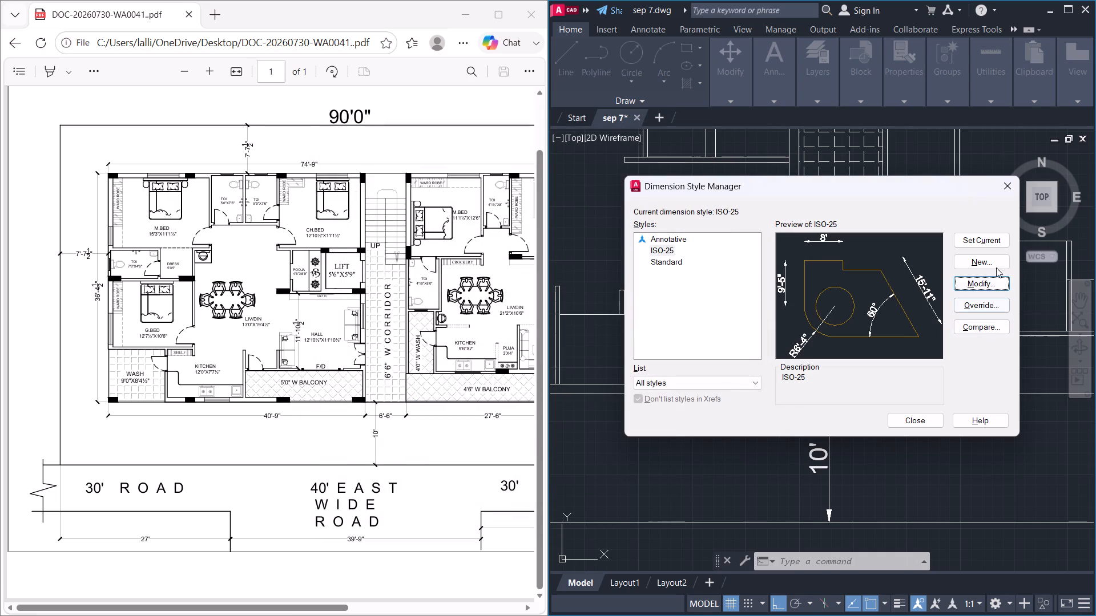
click(978, 238)
click(922, 419)
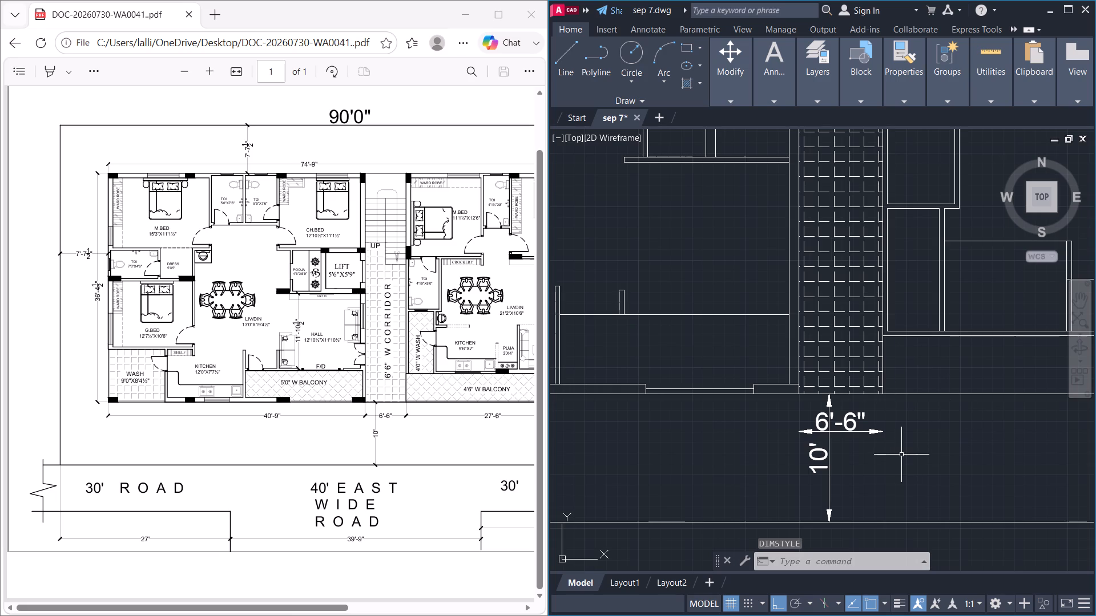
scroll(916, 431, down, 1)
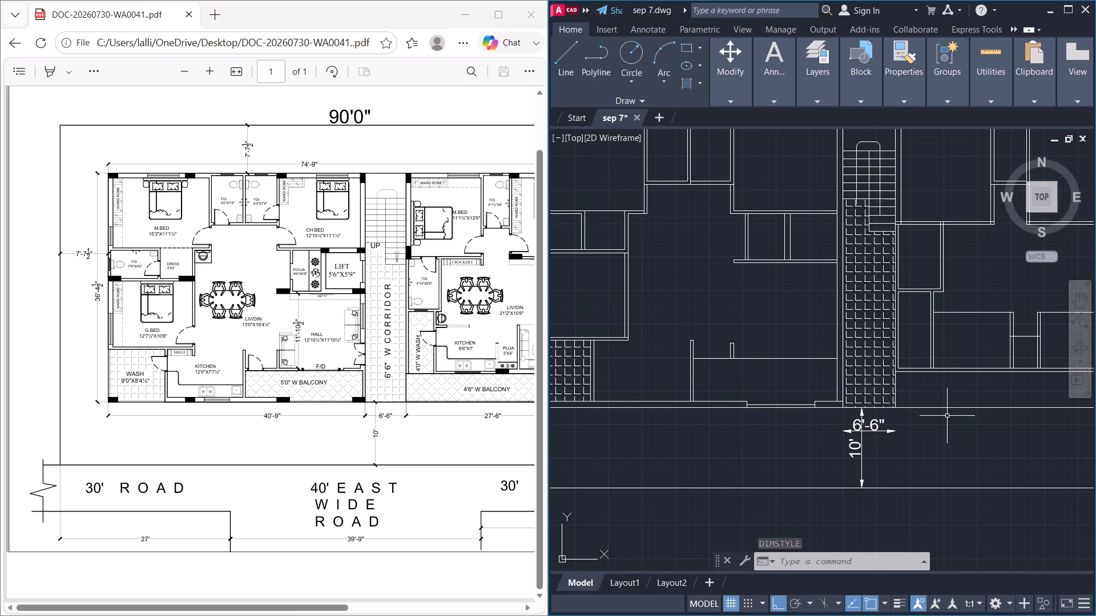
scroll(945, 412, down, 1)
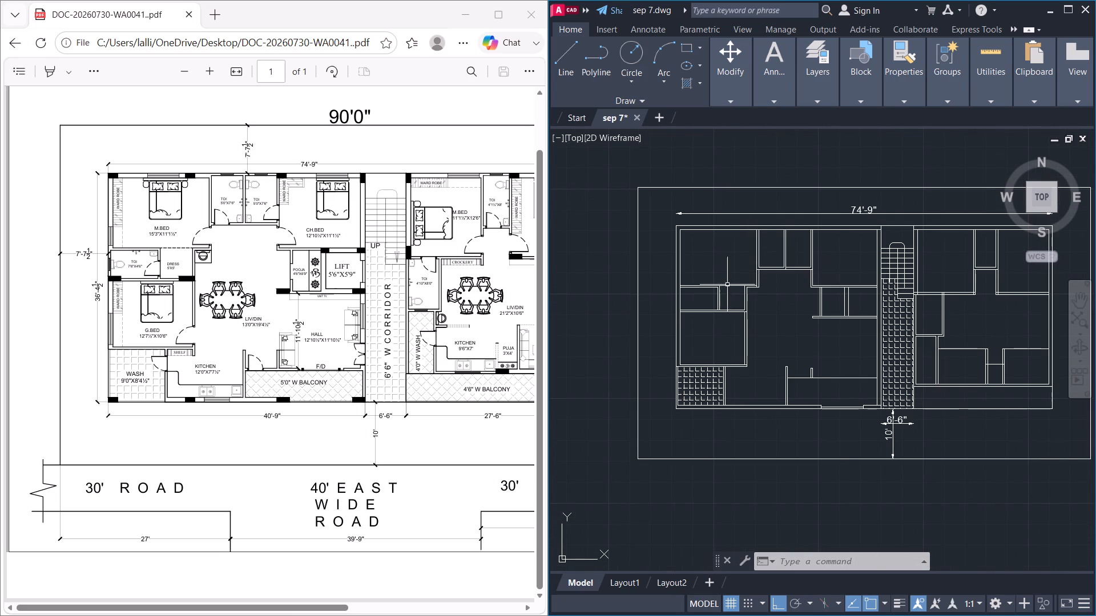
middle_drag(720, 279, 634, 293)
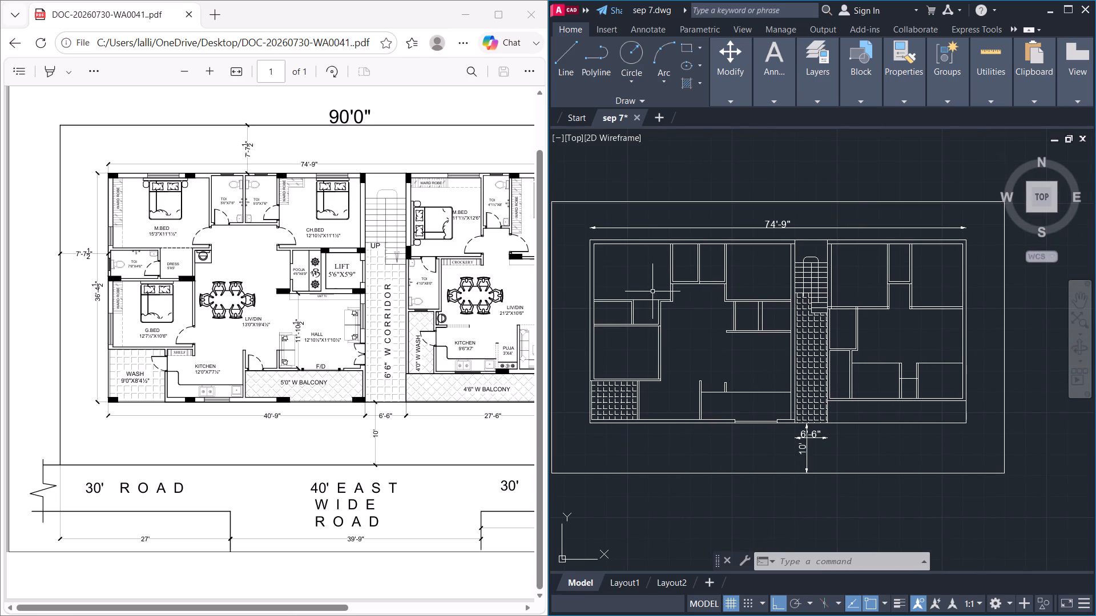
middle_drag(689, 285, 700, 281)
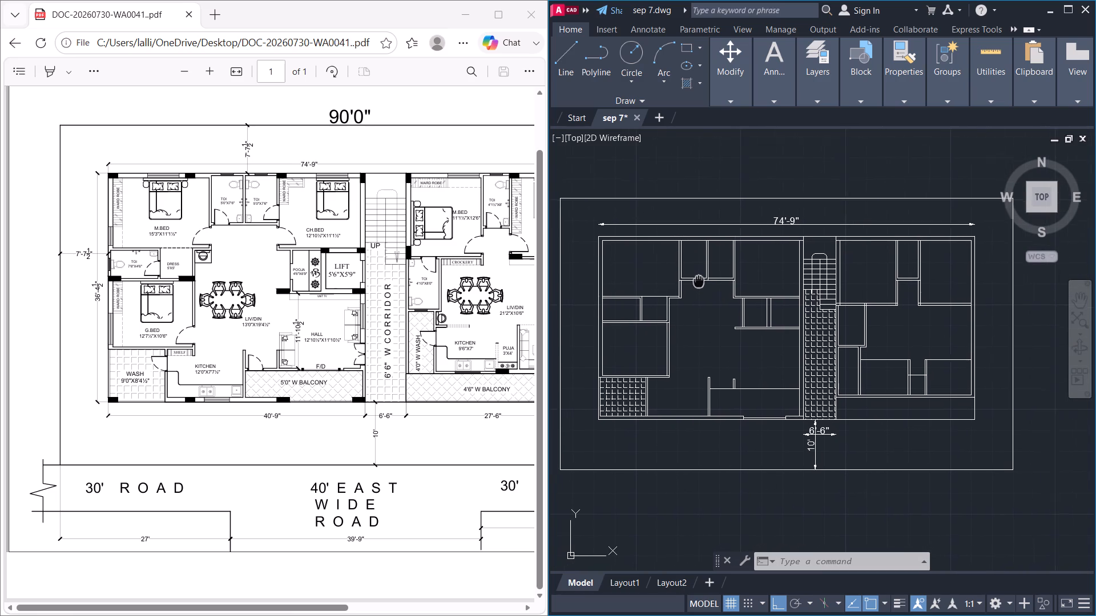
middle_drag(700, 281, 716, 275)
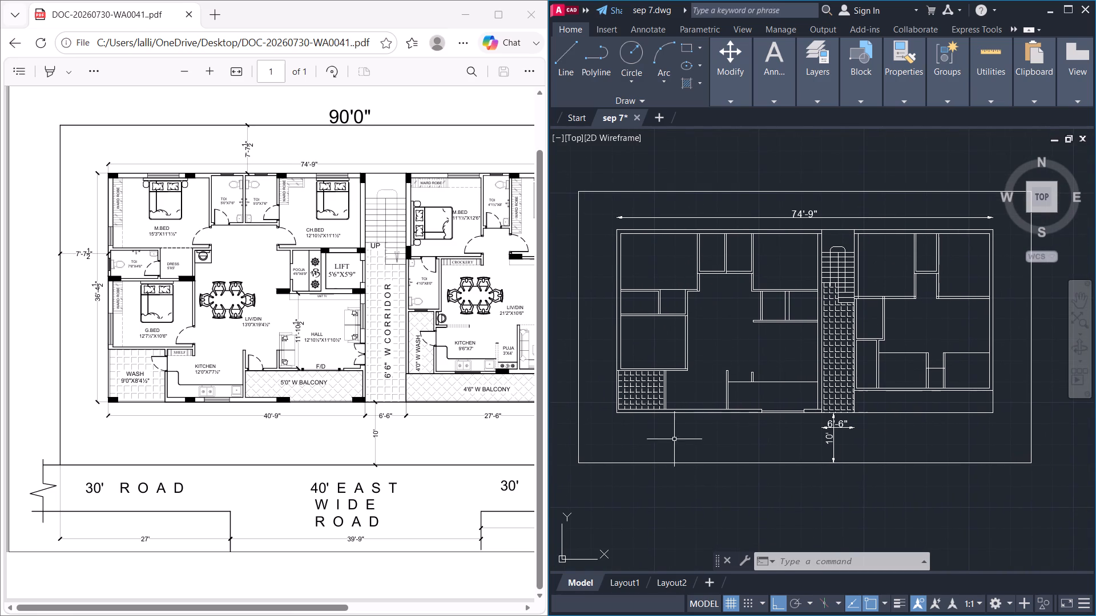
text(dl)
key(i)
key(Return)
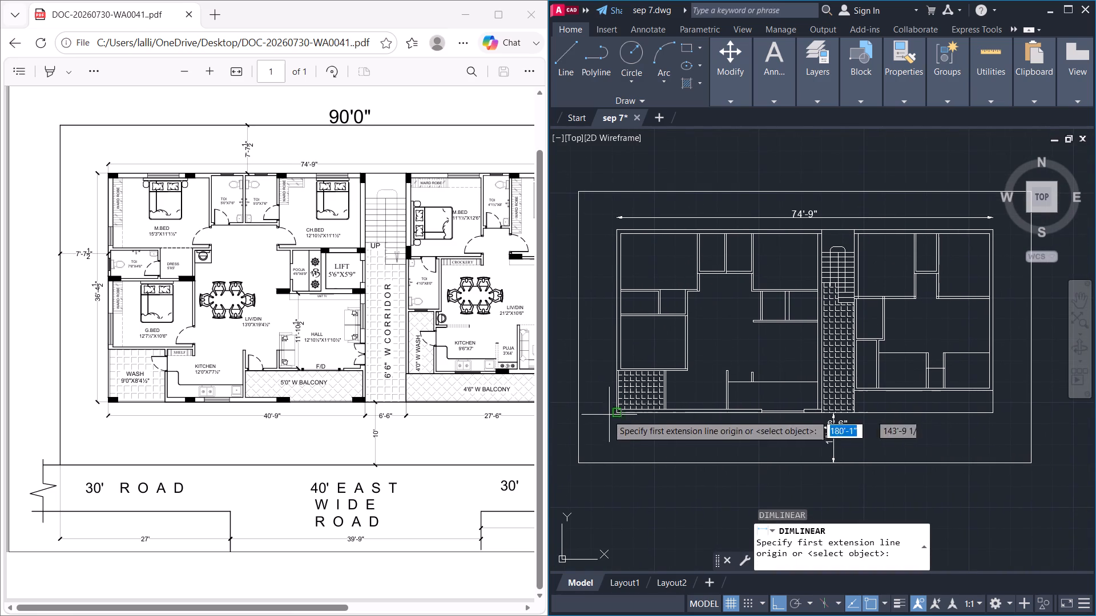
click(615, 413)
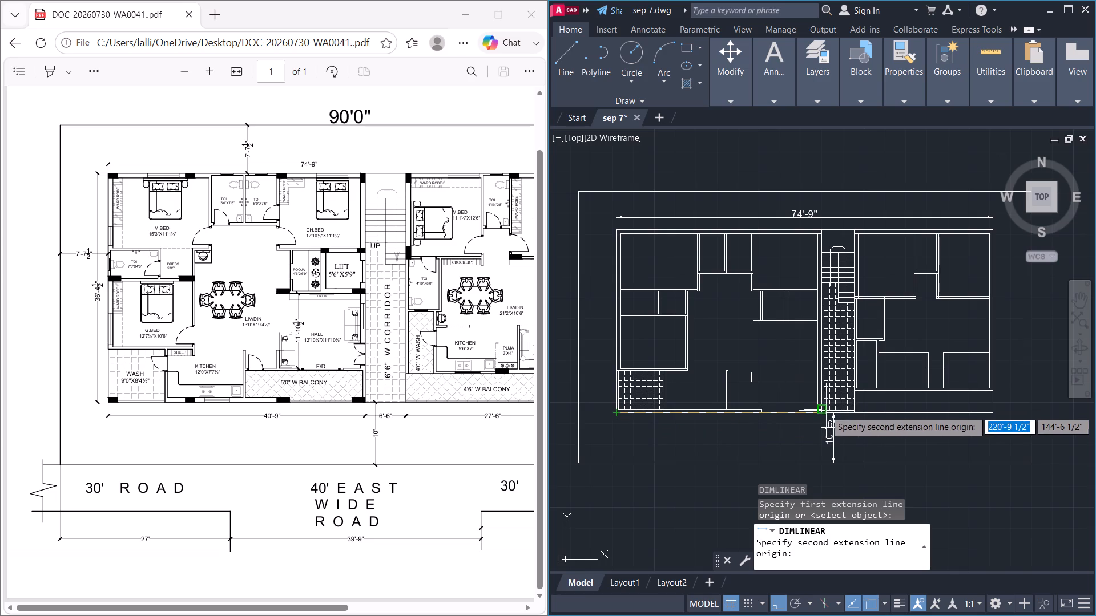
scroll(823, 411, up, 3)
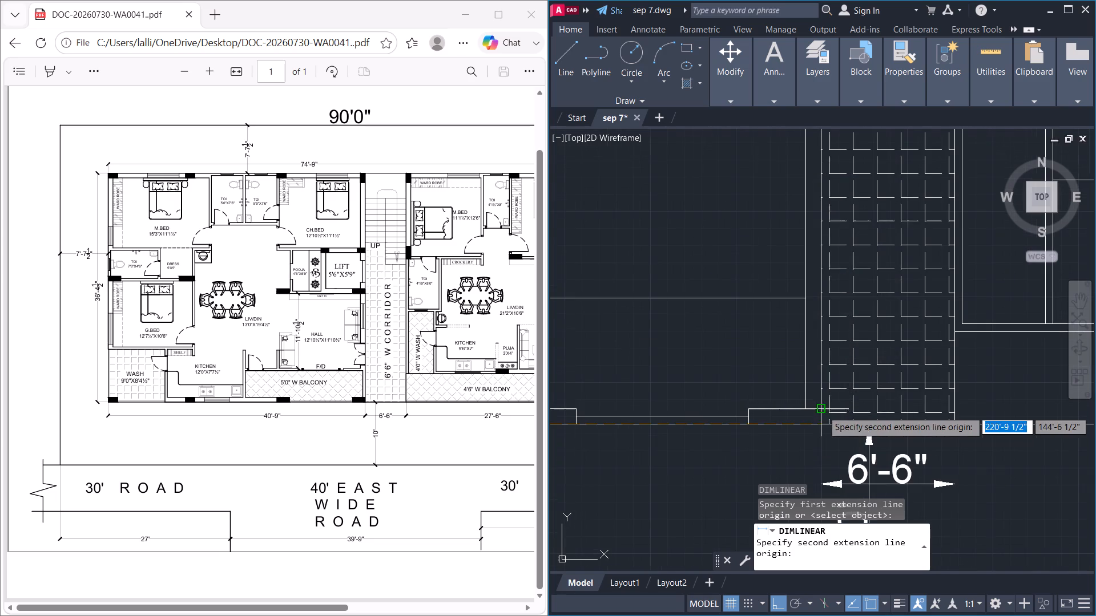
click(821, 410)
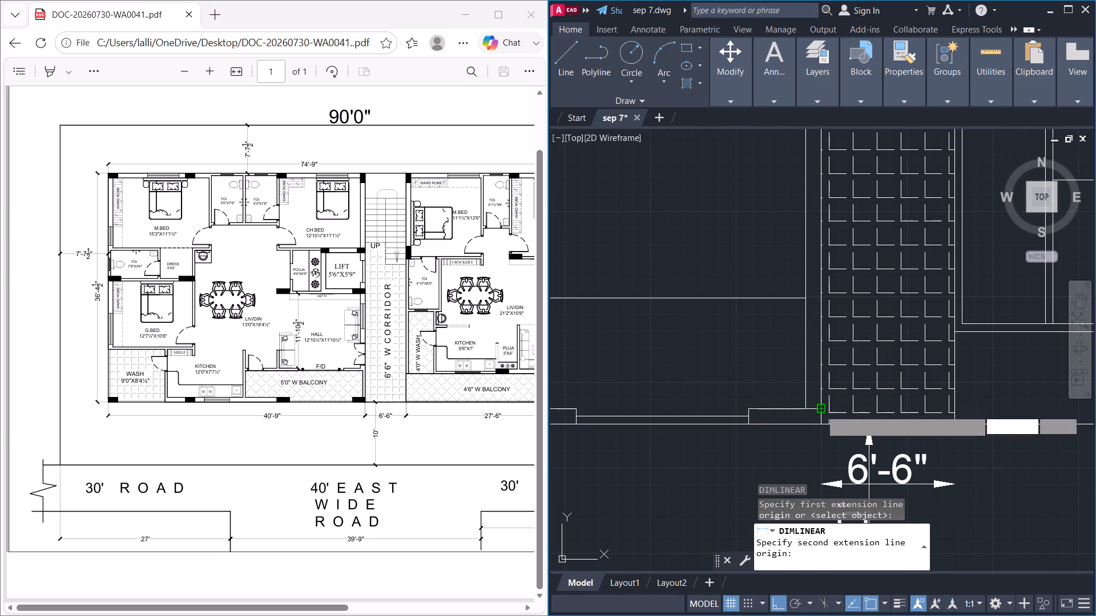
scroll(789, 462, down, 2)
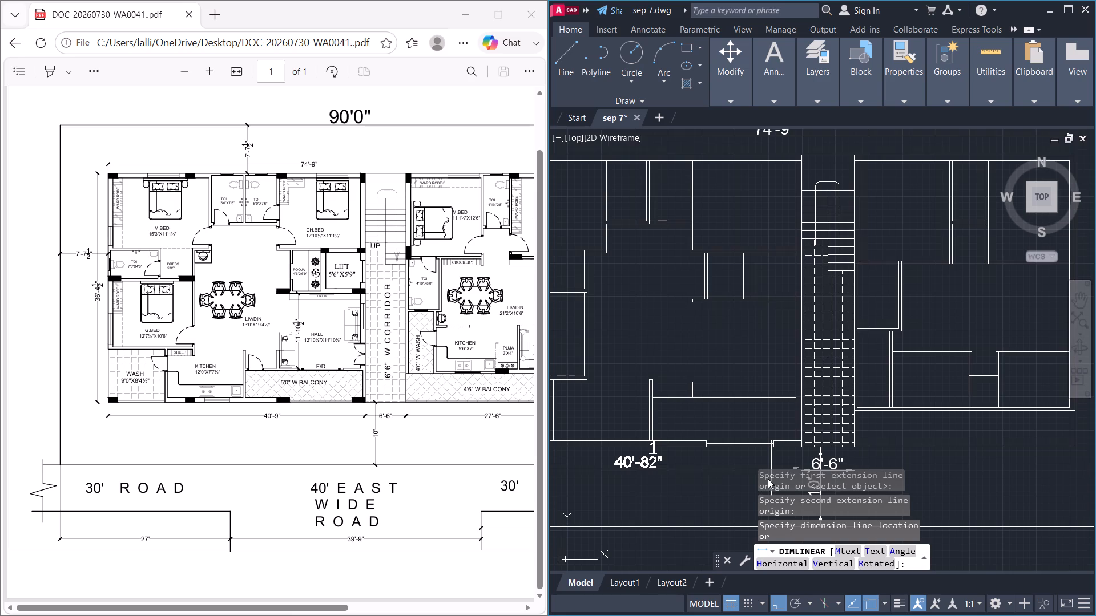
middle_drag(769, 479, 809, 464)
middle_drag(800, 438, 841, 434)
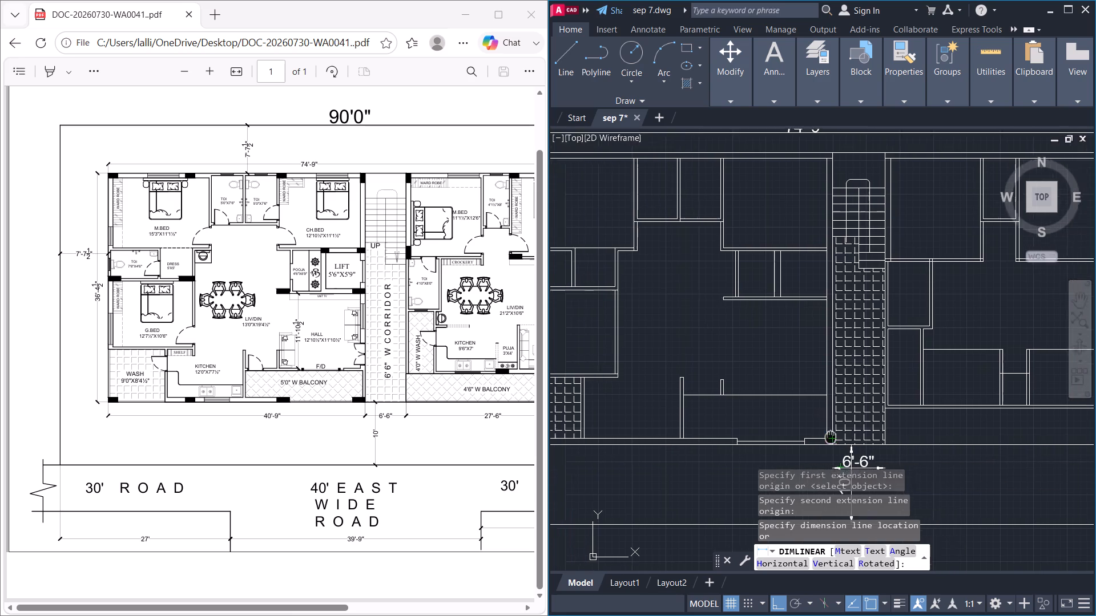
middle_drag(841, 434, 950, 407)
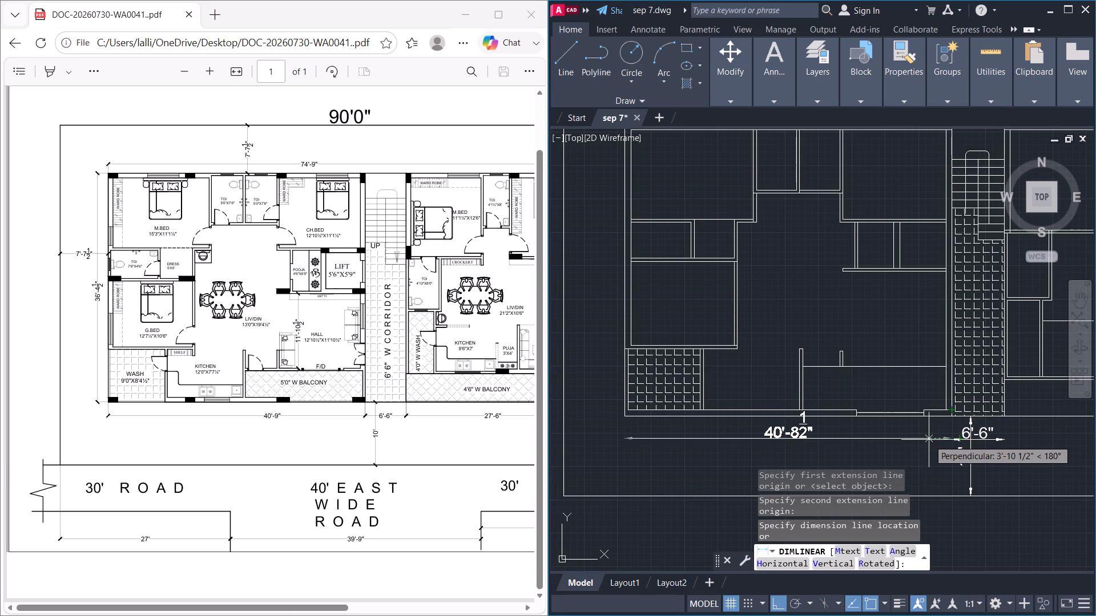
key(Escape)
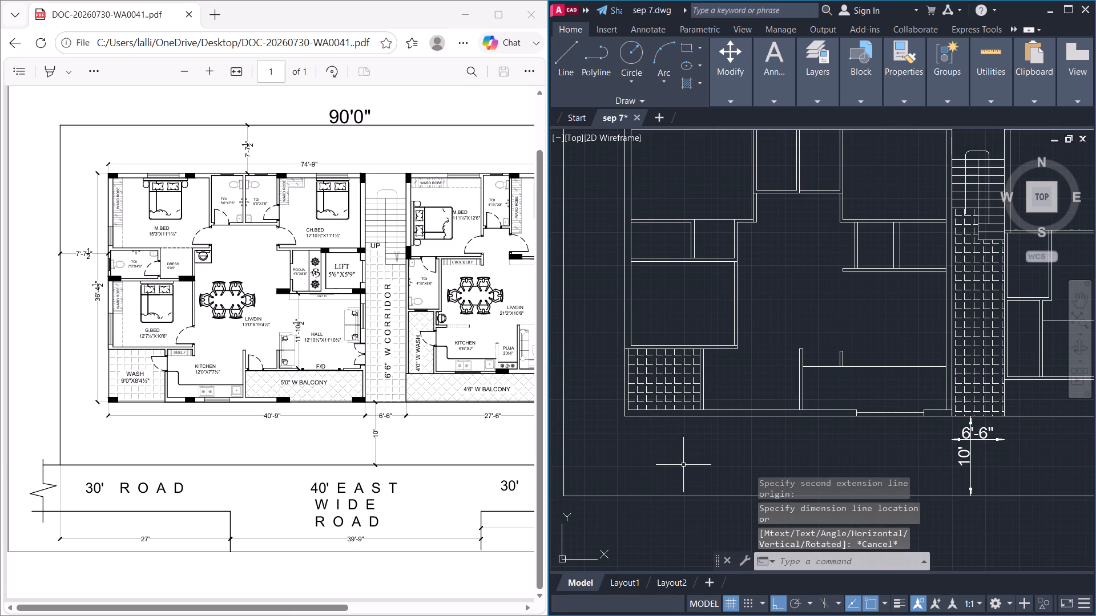
Add a 40'-9" horizontal linear dimension below the left unit, starting from the building's lower-left outer corner.
key(space)
click(627, 419)
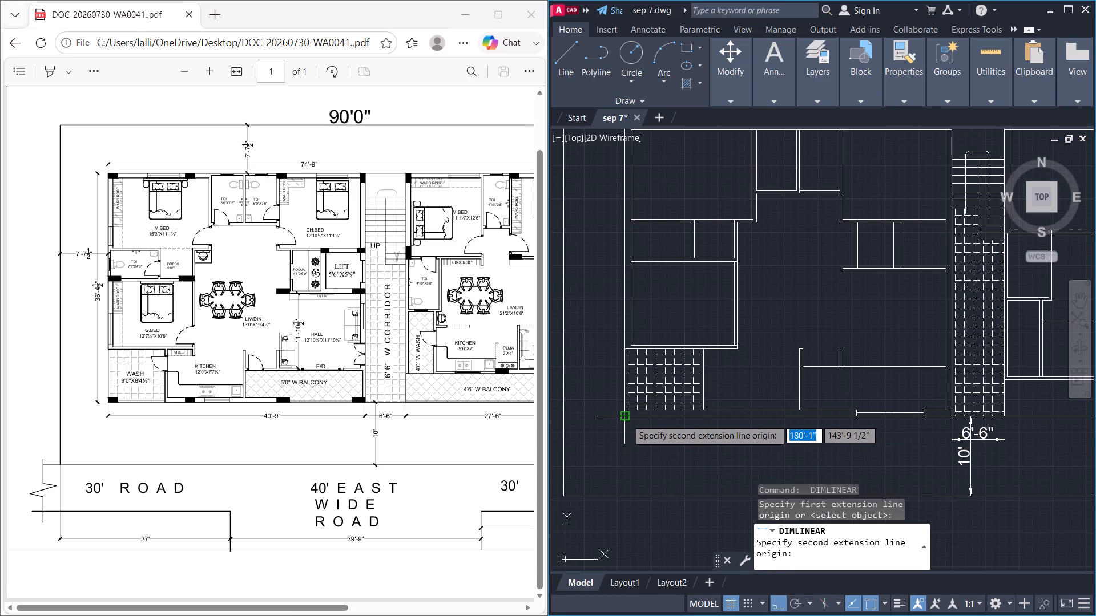
key(4)
key(0)
key(apostrophe)
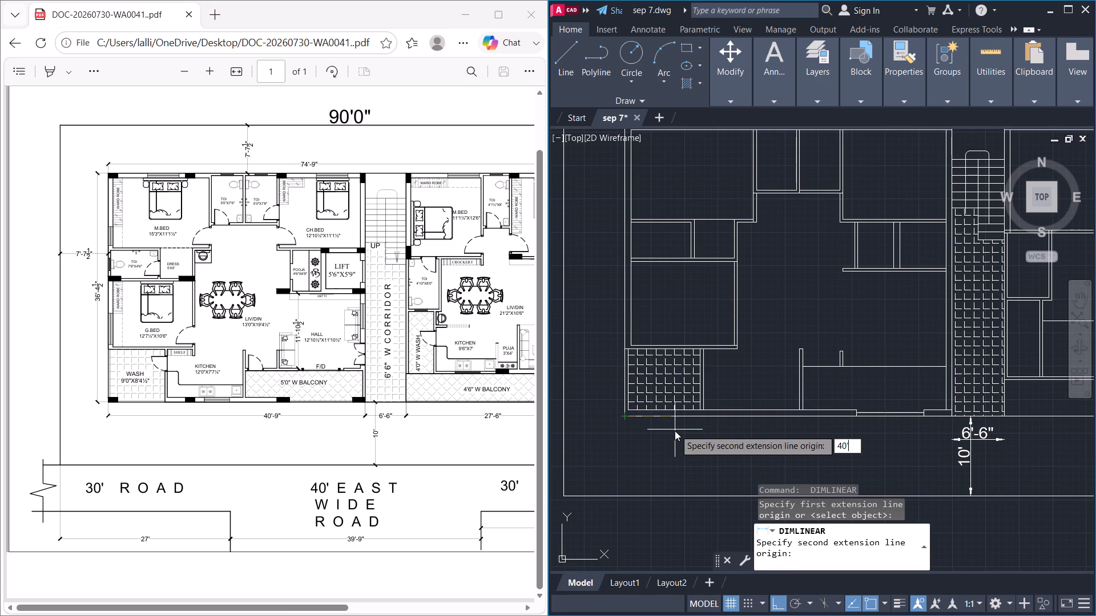
key(8)
key(BackSpace)
key(9)
key(shift+quotedbl)
key(Return)
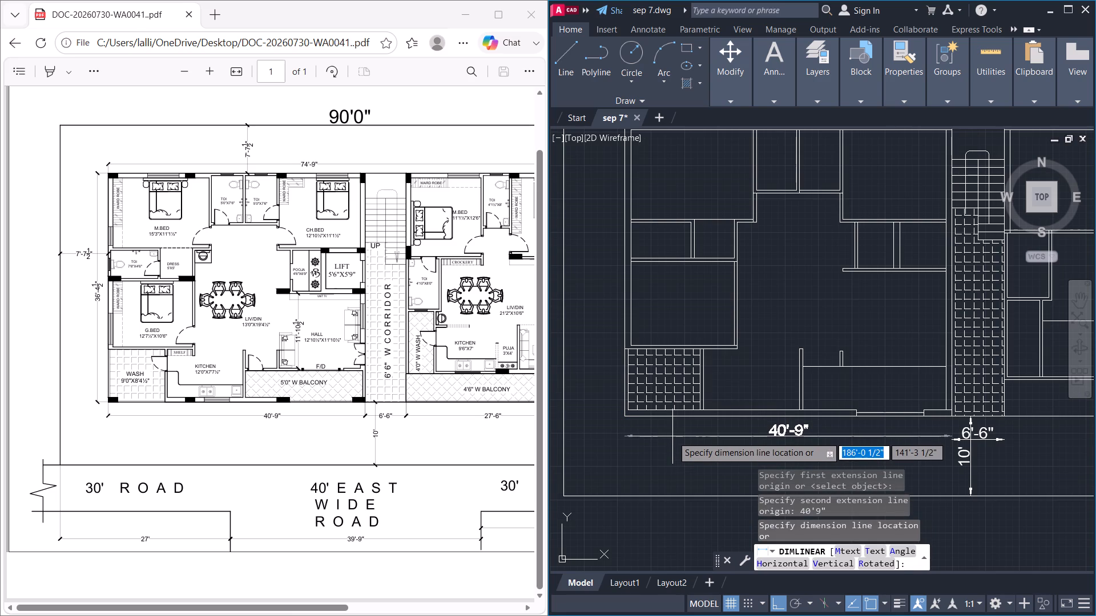
click(672, 440)
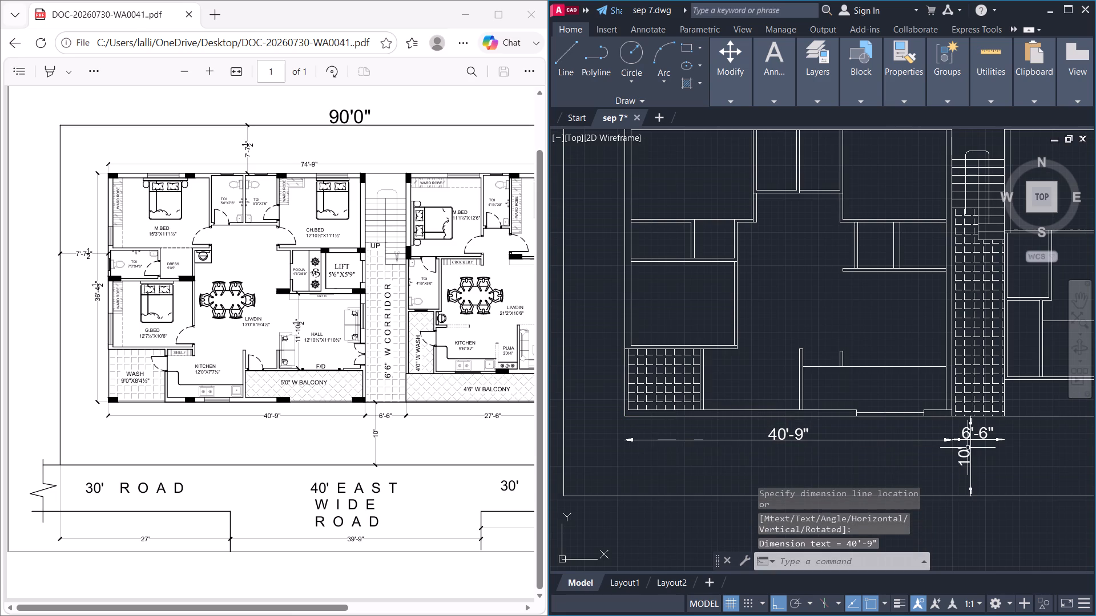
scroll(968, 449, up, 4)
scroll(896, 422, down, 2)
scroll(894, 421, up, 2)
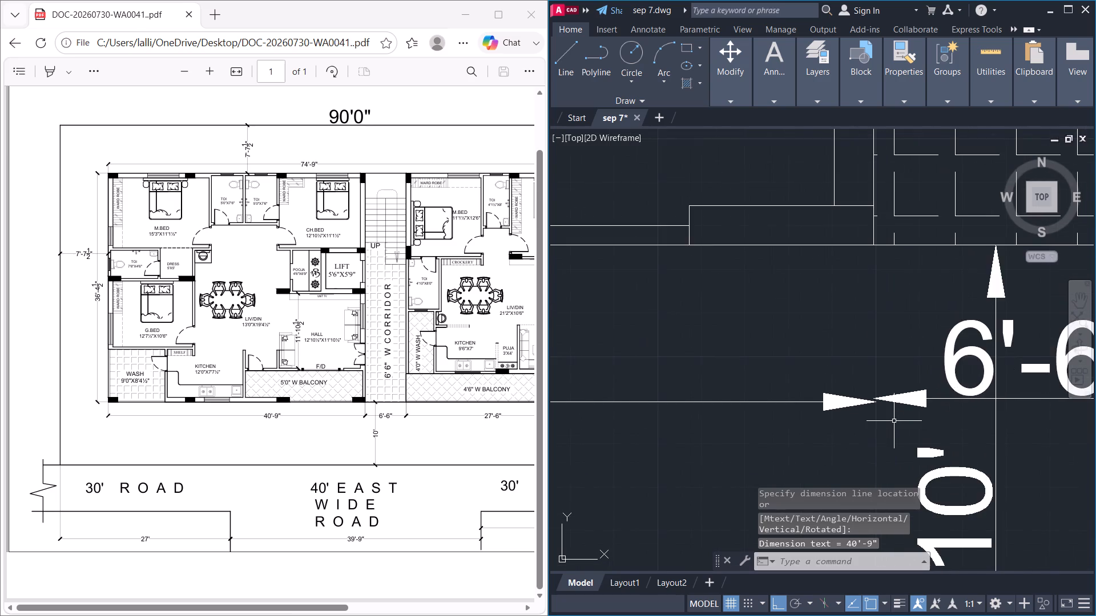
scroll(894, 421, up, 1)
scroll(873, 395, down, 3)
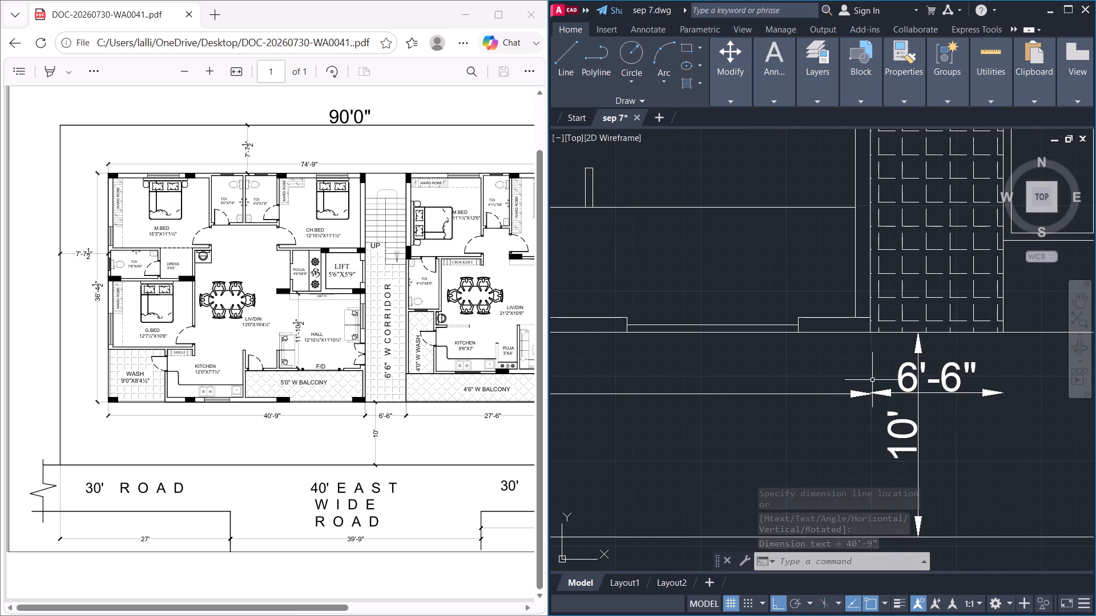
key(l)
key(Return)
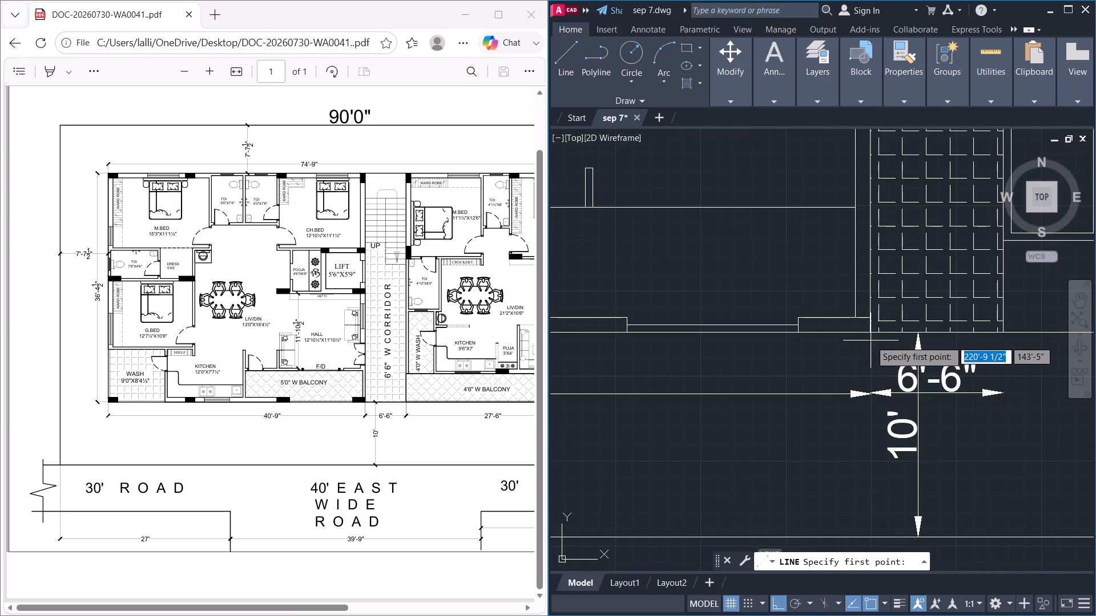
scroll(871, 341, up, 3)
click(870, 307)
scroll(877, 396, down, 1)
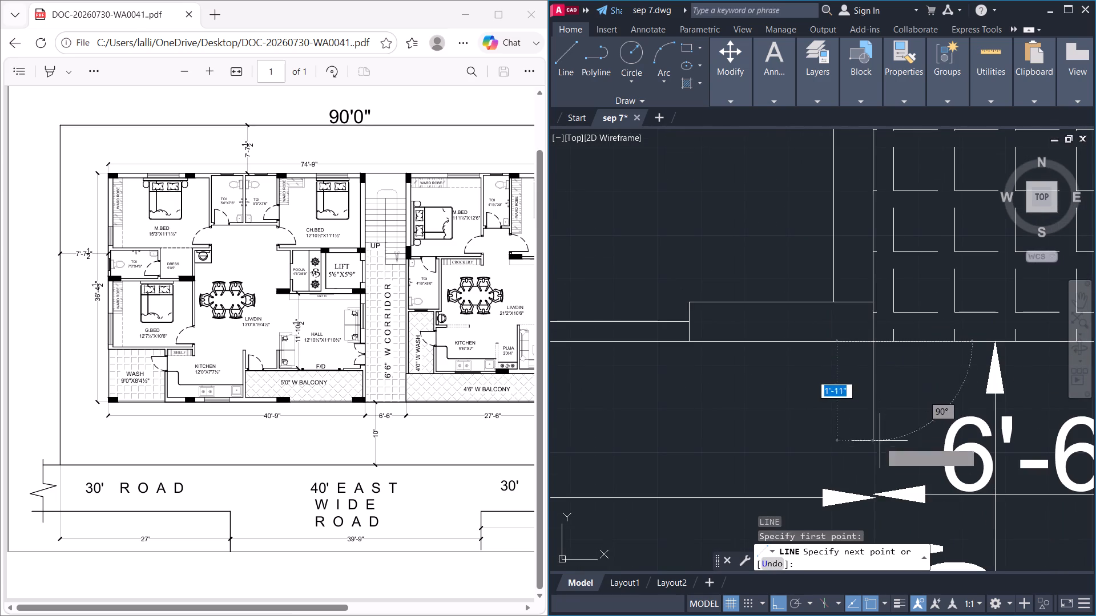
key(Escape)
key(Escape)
Draw a horizontal line about 27'-6 1/2" long from the corridor's lower-right corner to the building's lower-right outer corner.
scroll(880, 433, down, 3)
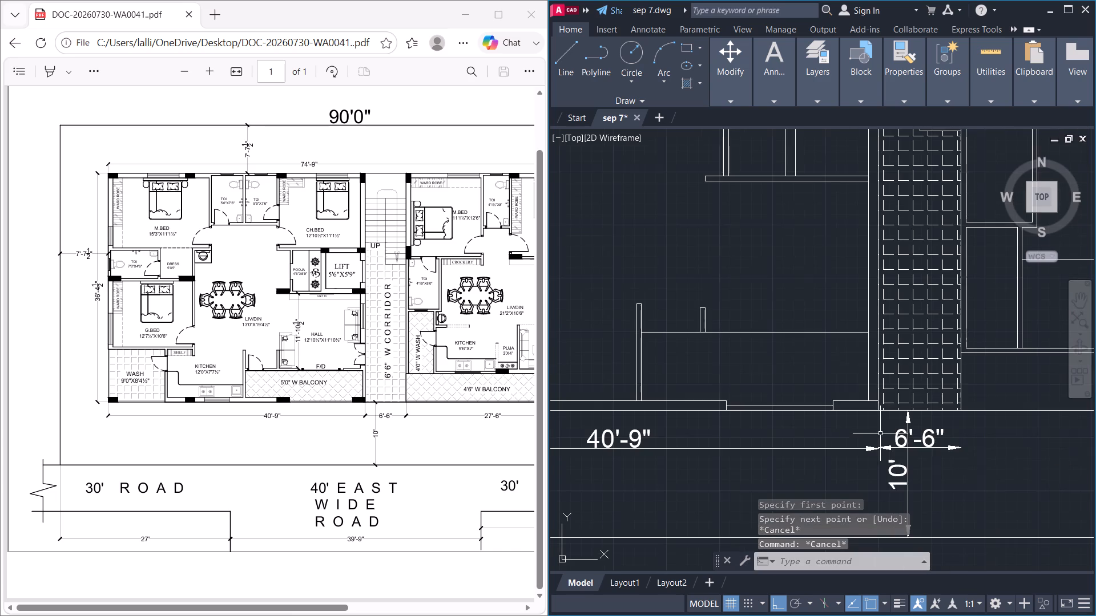
scroll(992, 456, down, 1)
middle_drag(987, 457, 966, 461)
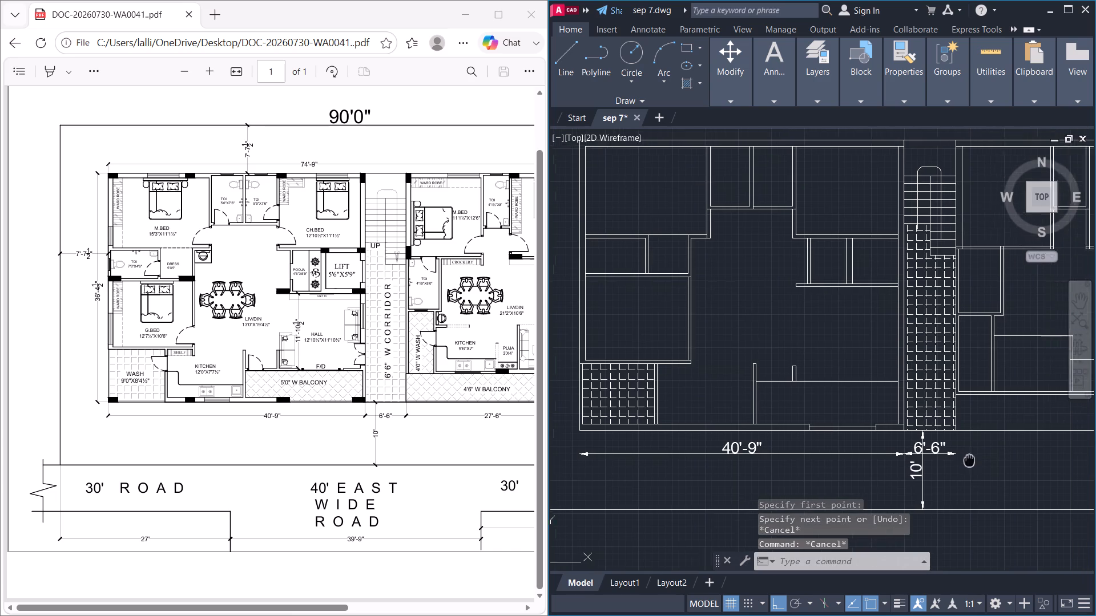
middle_drag(966, 461, 860, 449)
key(space)
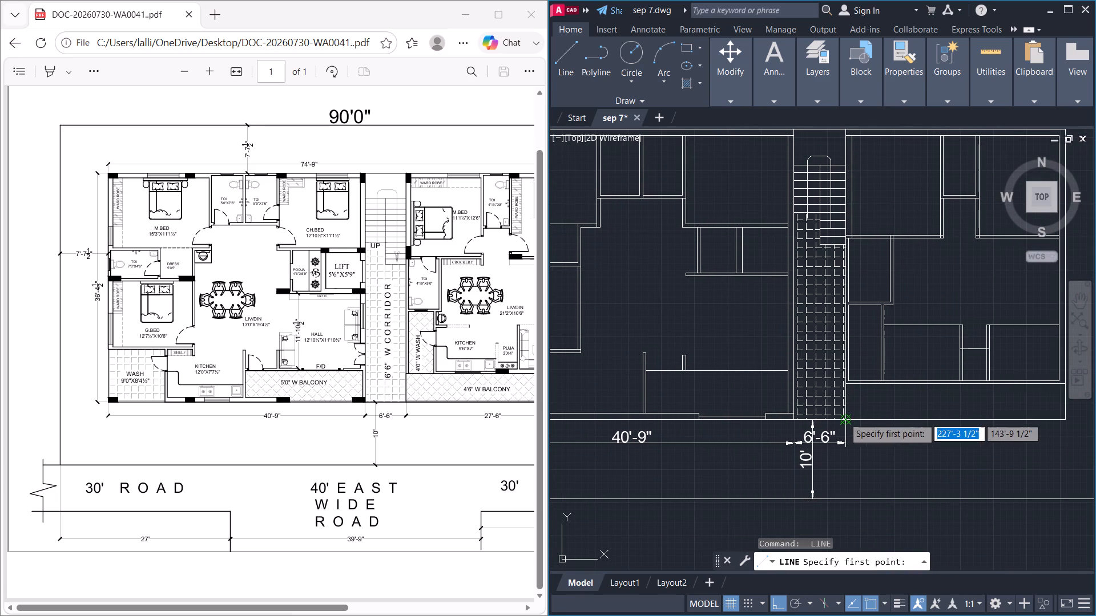
click(847, 418)
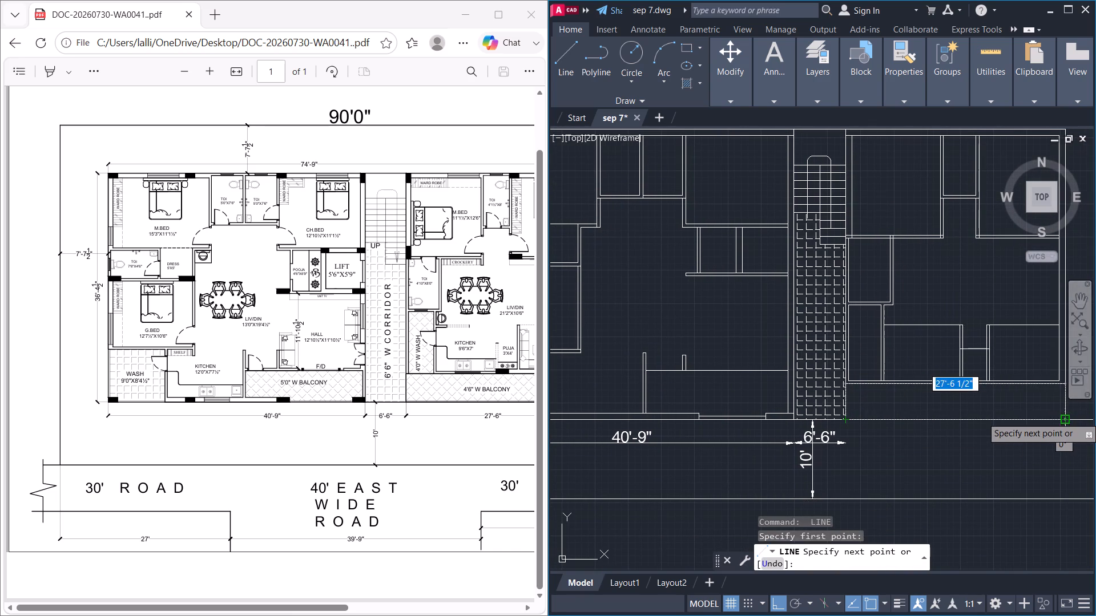
click(1066, 417)
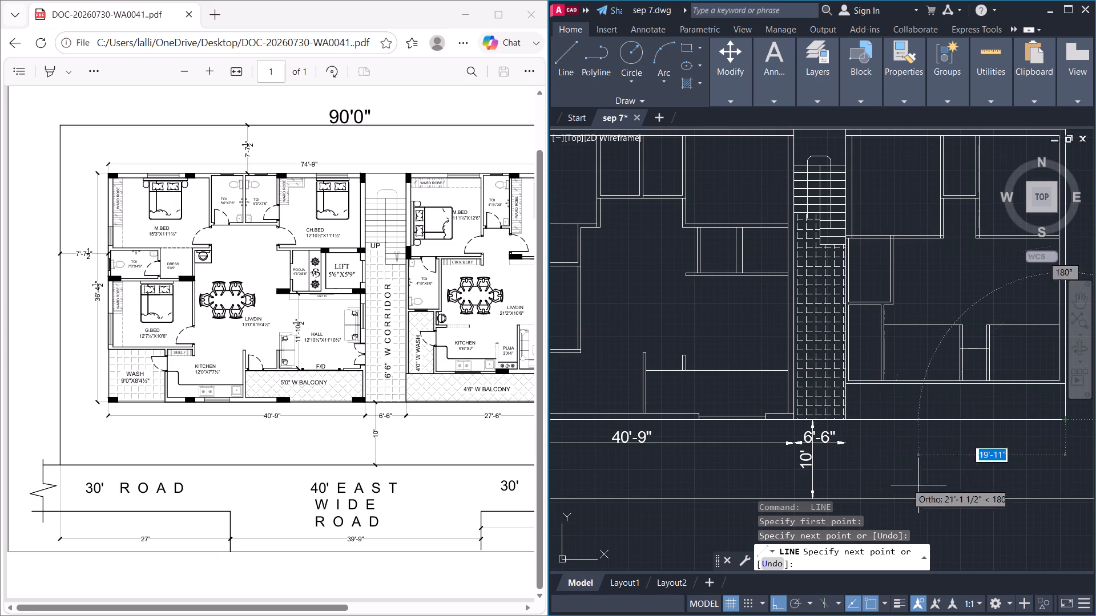
key(Escape)
key(Escape)
key(Escape)
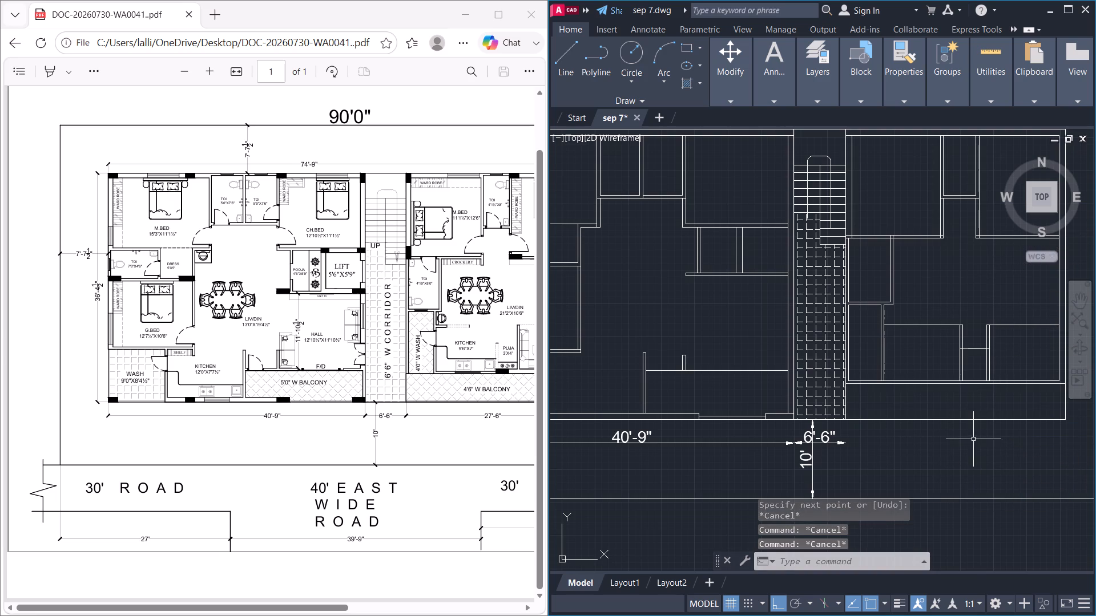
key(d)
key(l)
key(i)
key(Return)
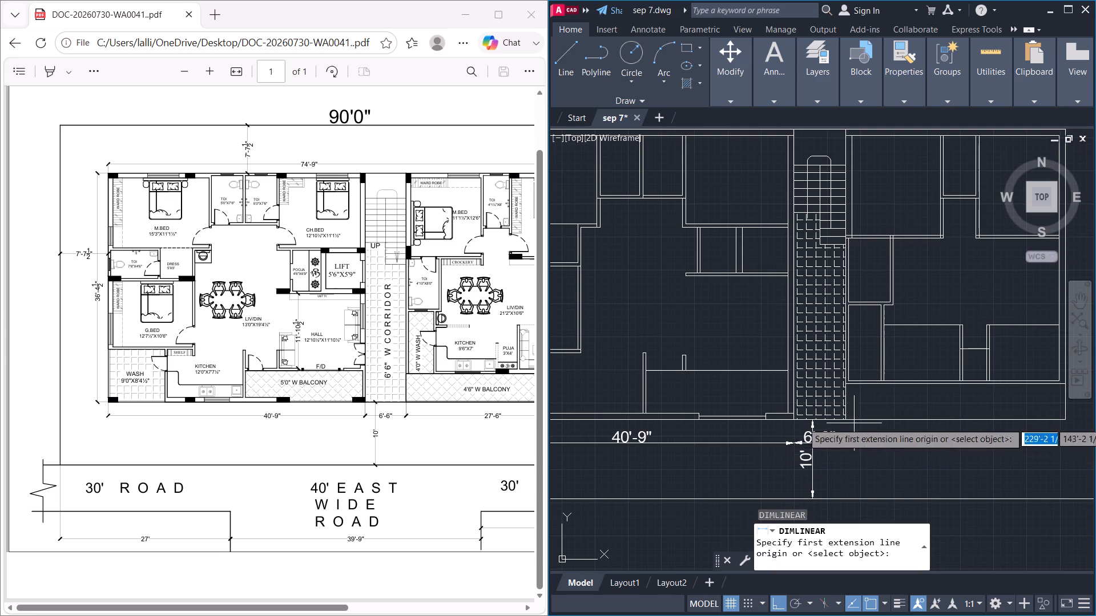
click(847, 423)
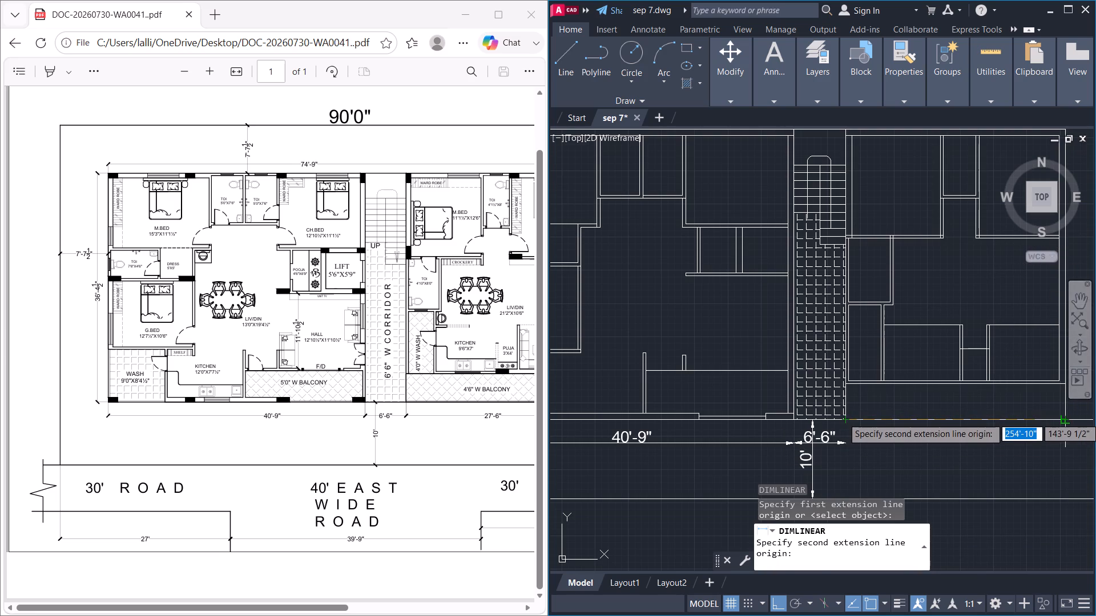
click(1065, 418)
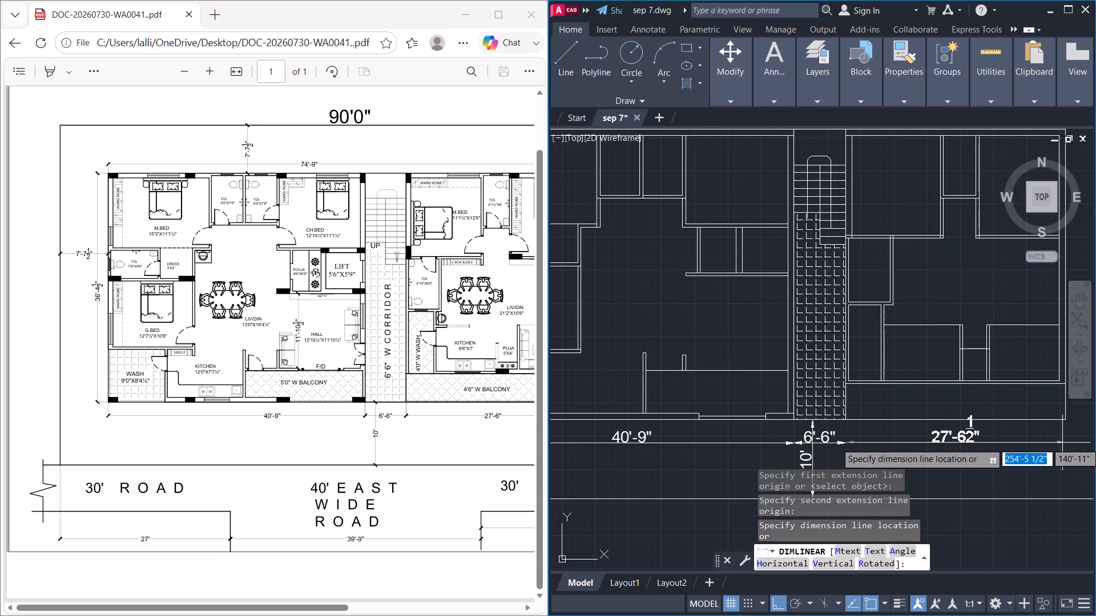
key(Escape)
Add a 27'-6" horizontal linear dimension below the right unit, measured back from the building's lower-right outer corner.
key(space)
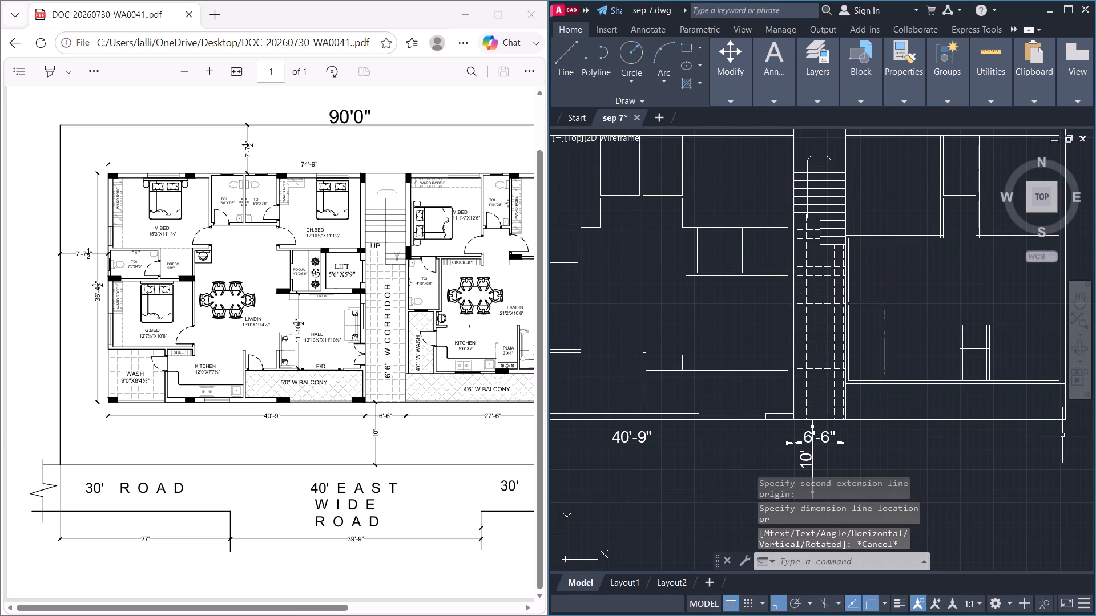
click(1064, 421)
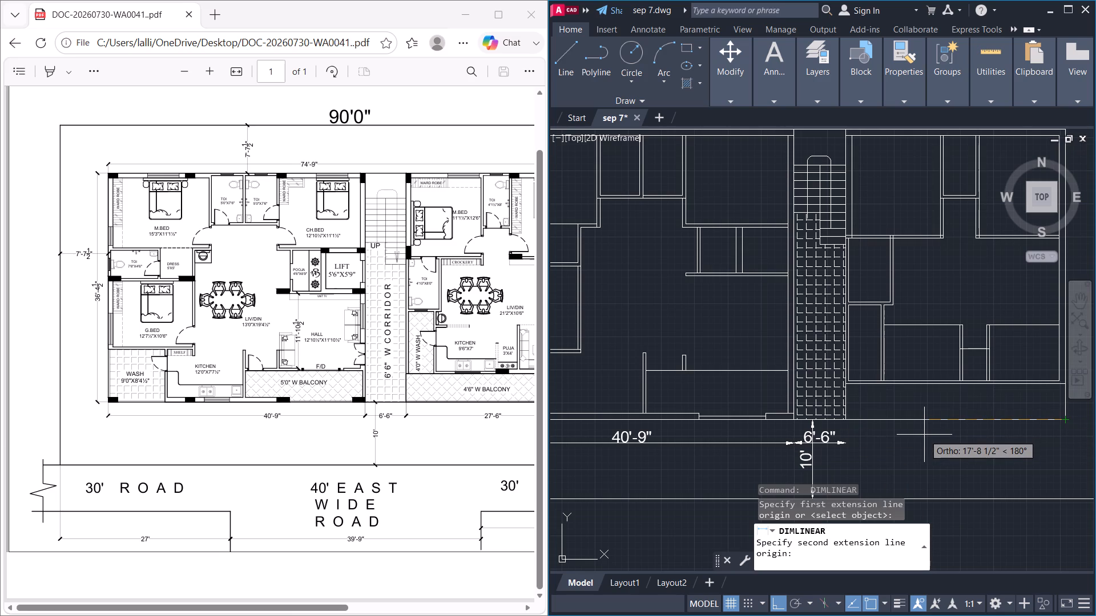
text(27)
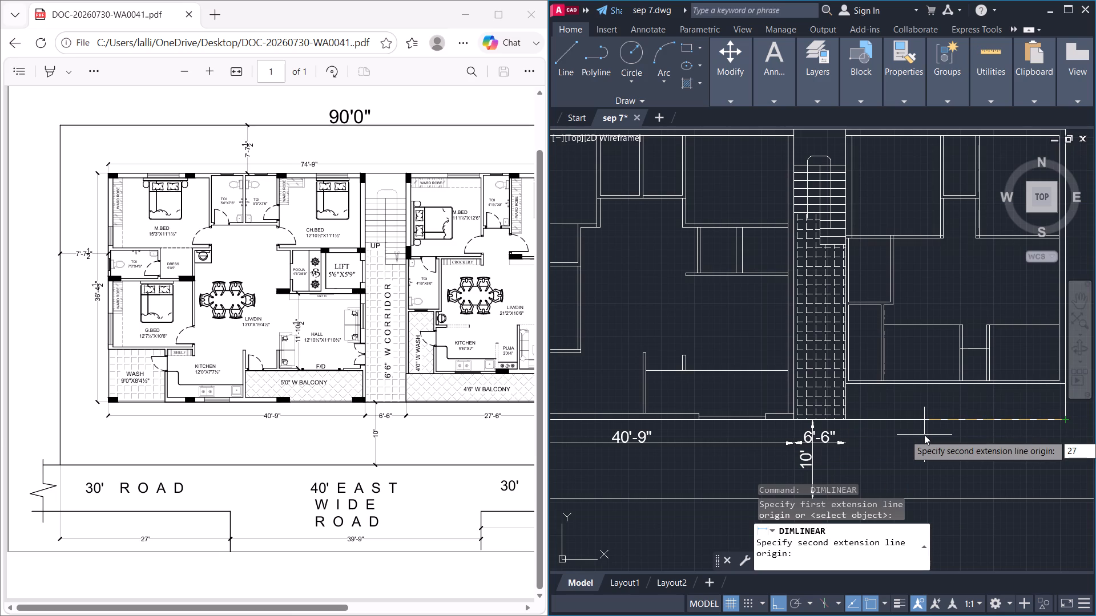
text('6")
key(Return)
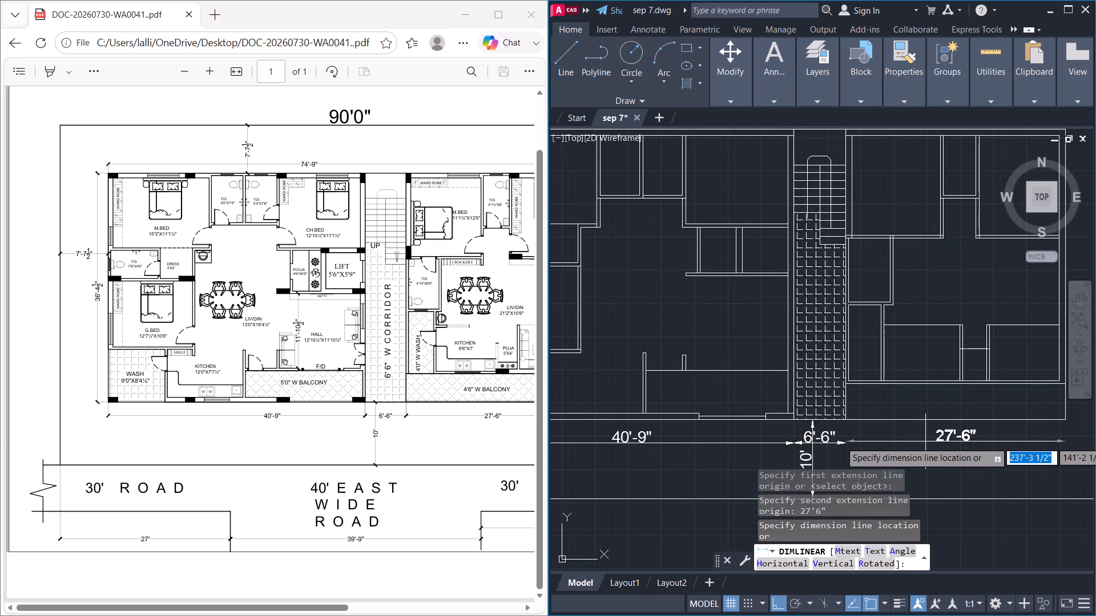
click(925, 444)
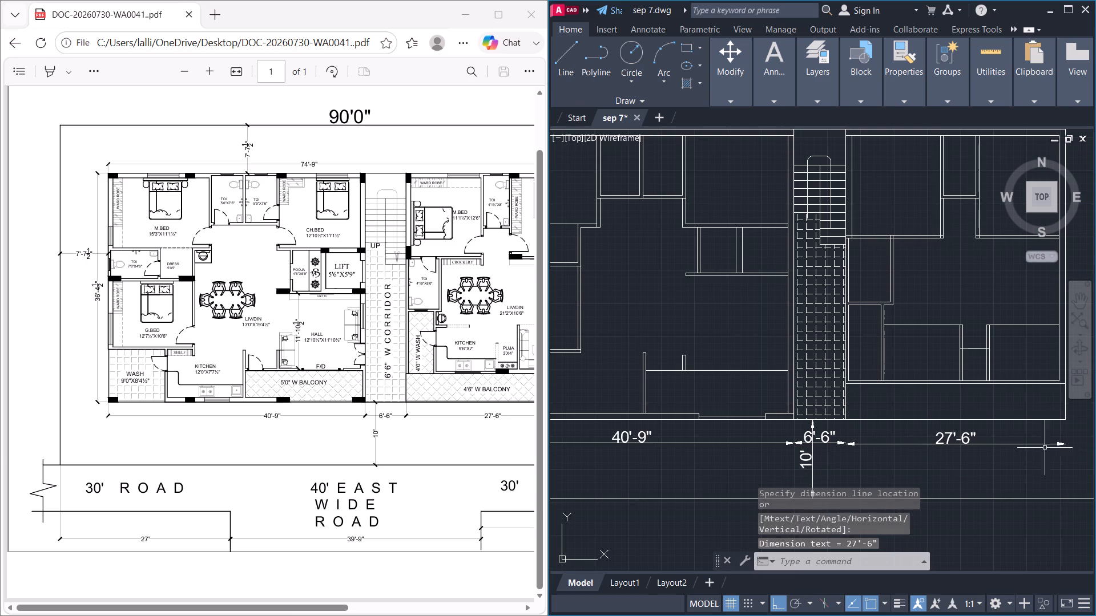
key(Escape)
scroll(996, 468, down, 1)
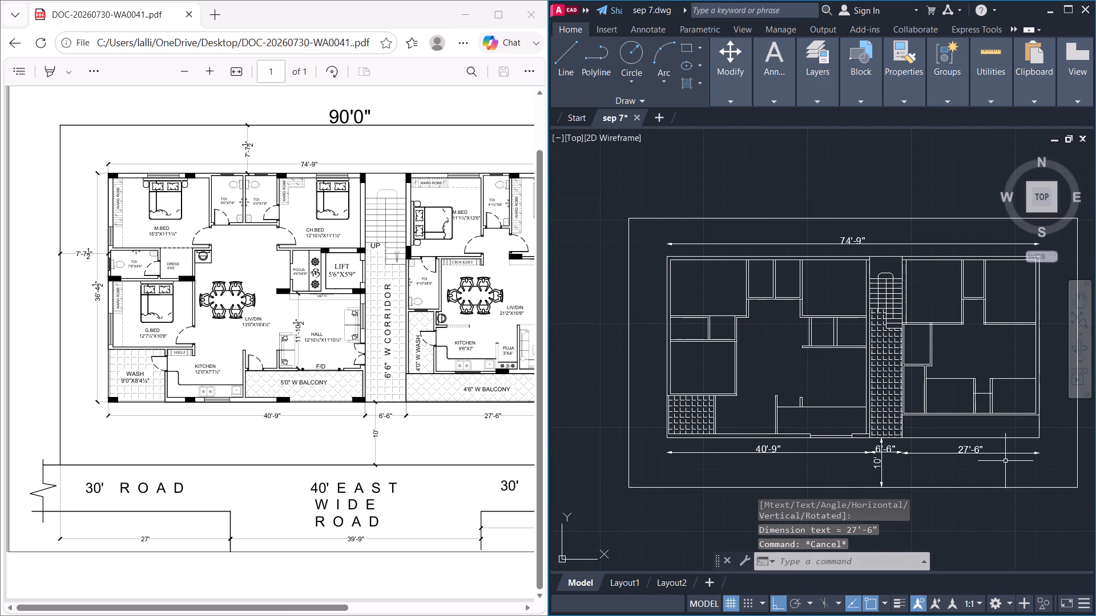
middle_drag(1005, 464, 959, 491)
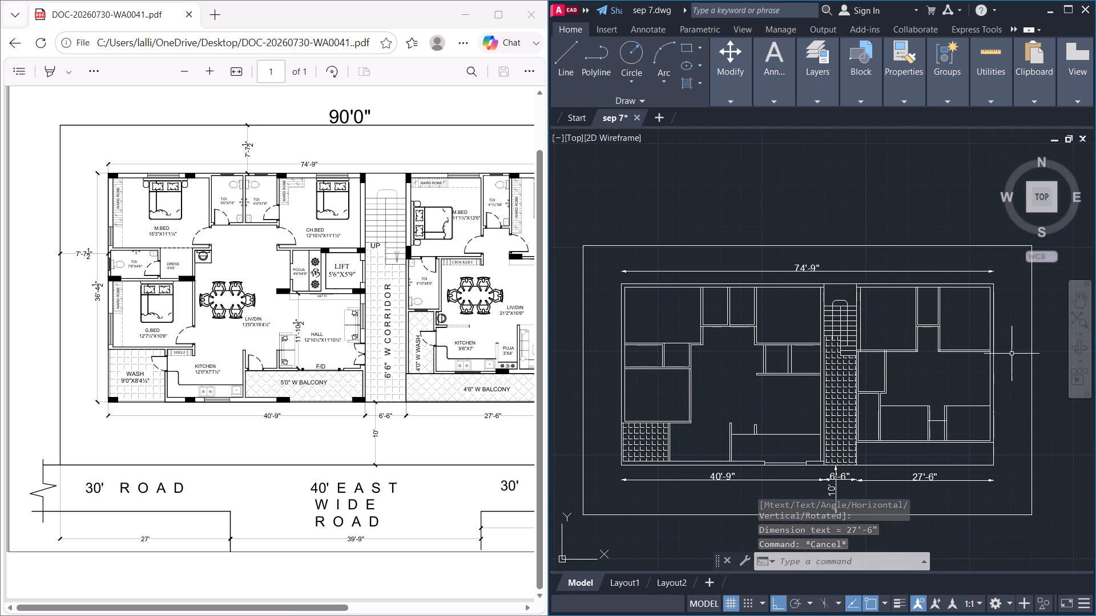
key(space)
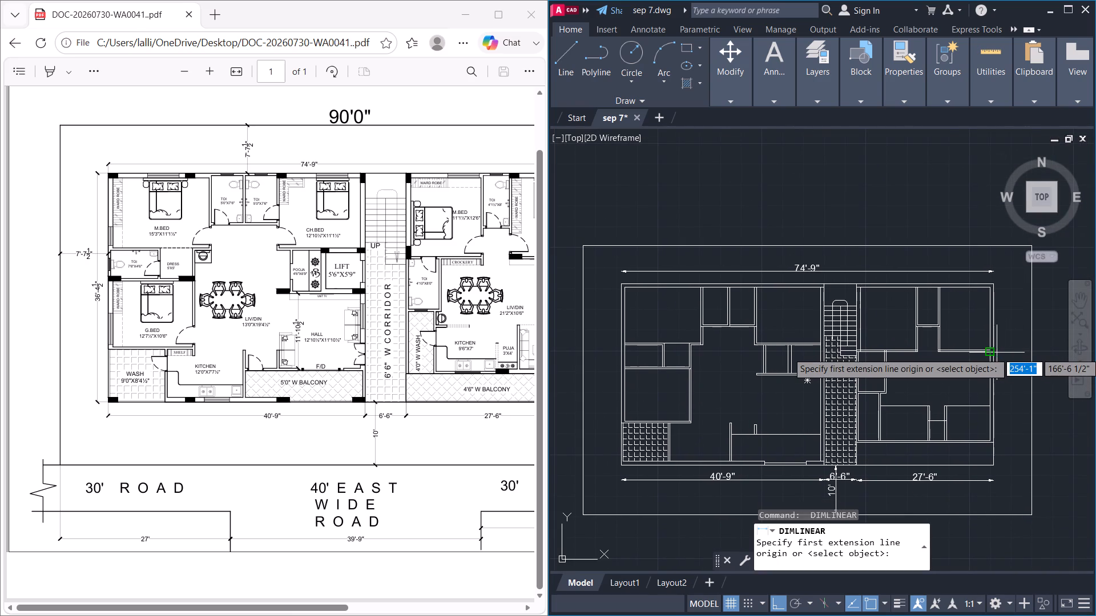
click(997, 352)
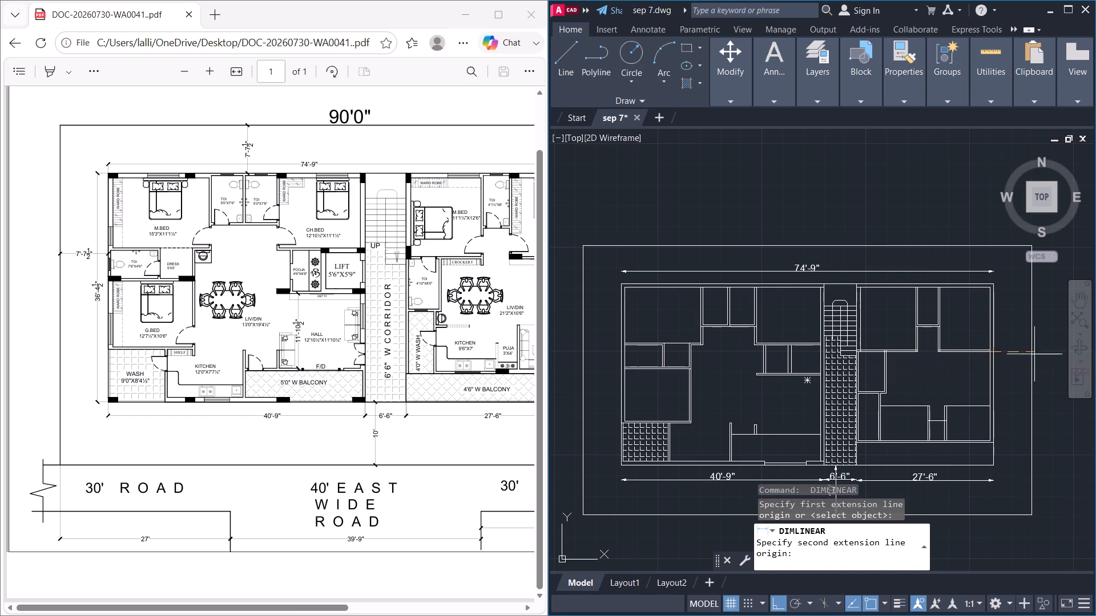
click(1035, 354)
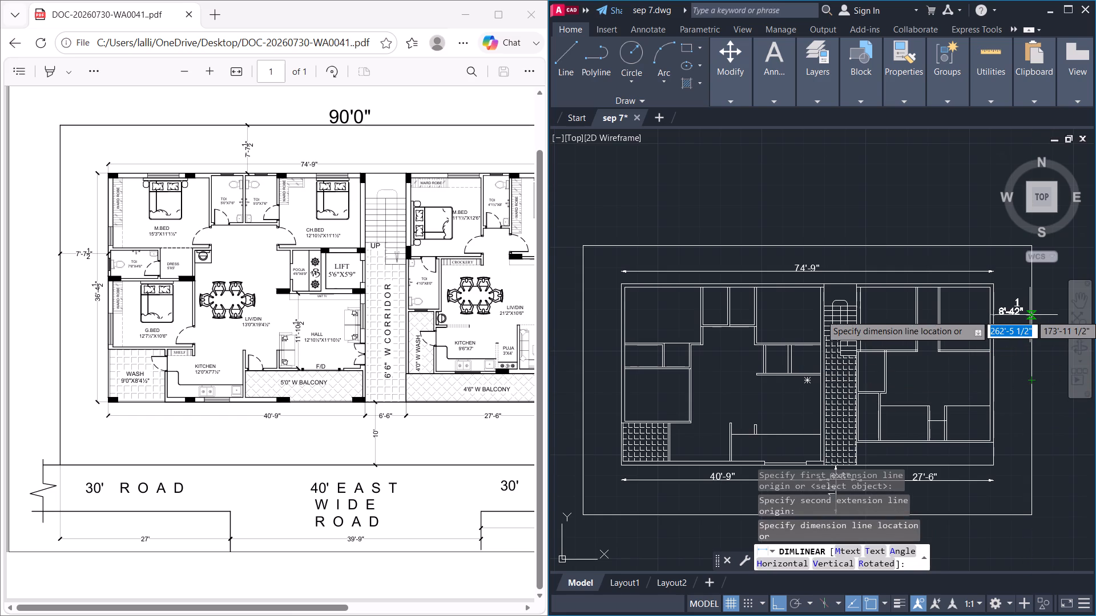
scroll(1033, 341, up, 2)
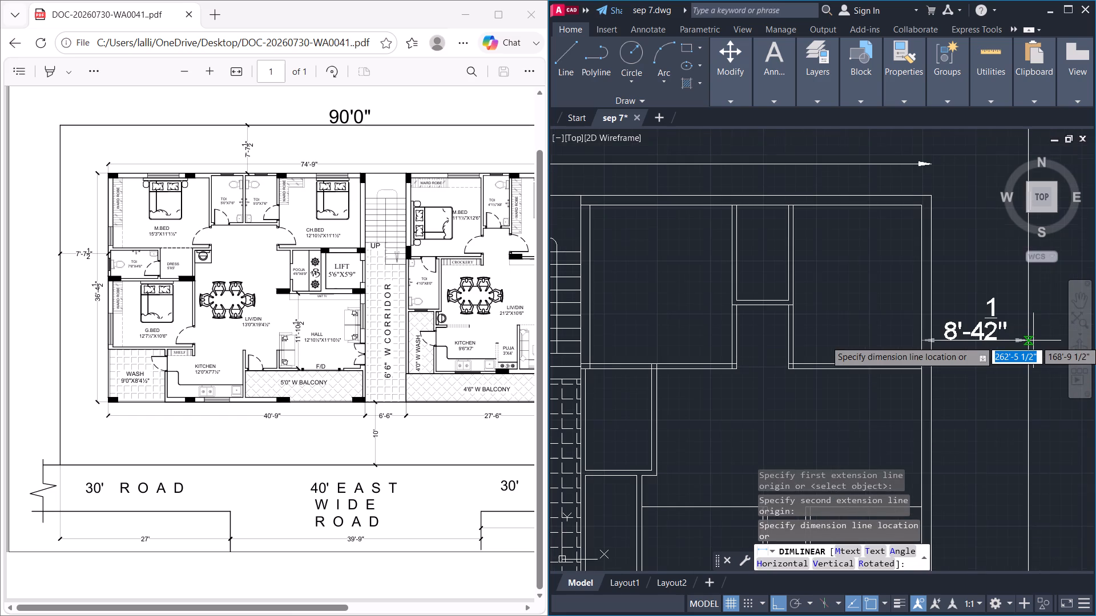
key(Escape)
Dimension the horizontal gap between the building's right outer wall and the plot boundary.
key(space)
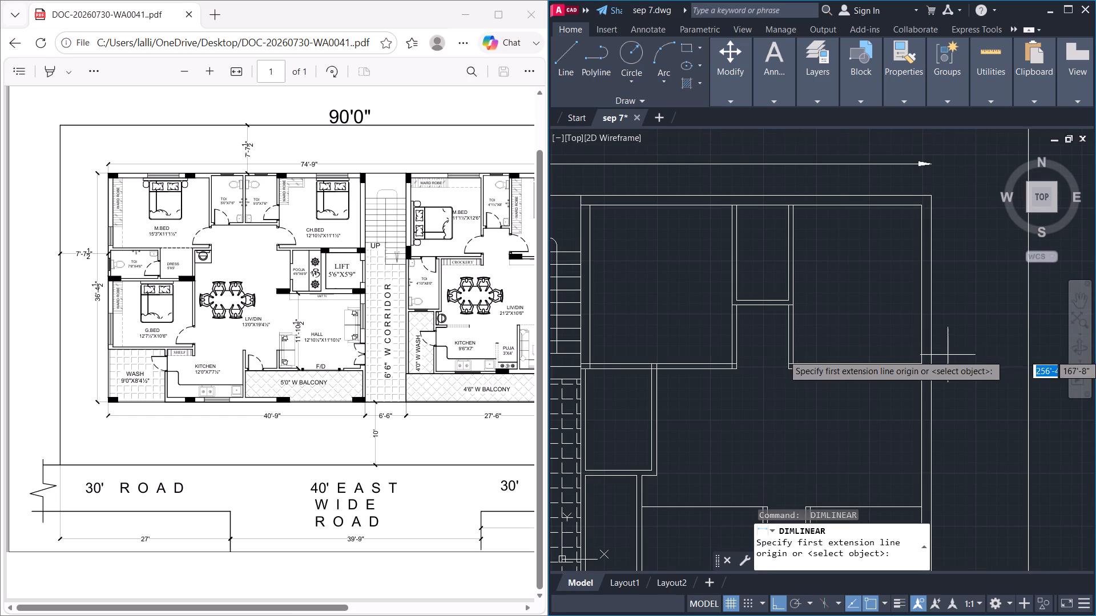
click(931, 355)
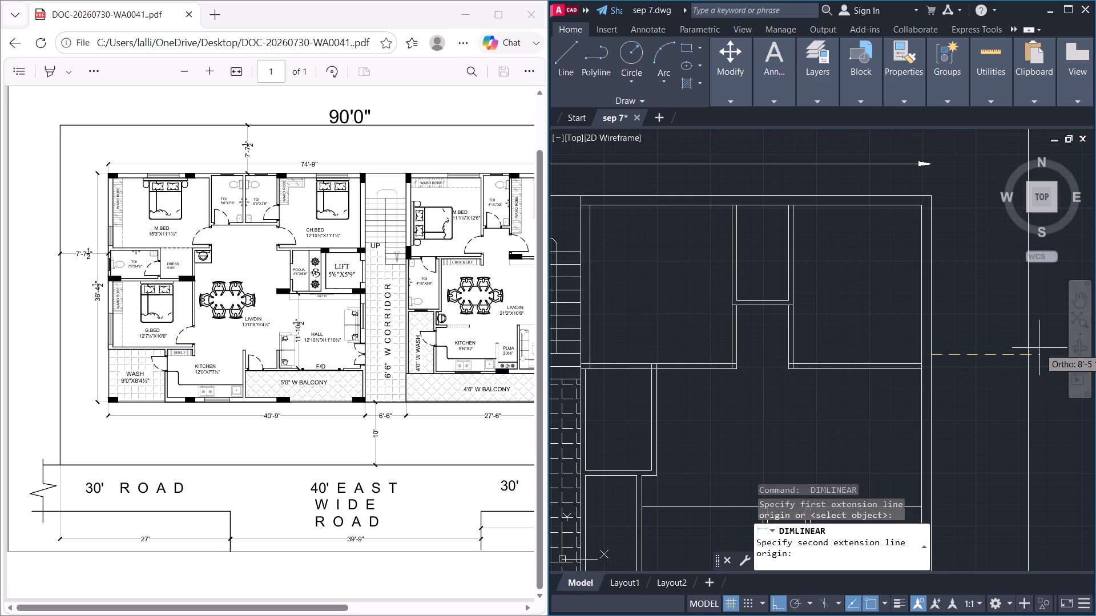
click(1025, 354)
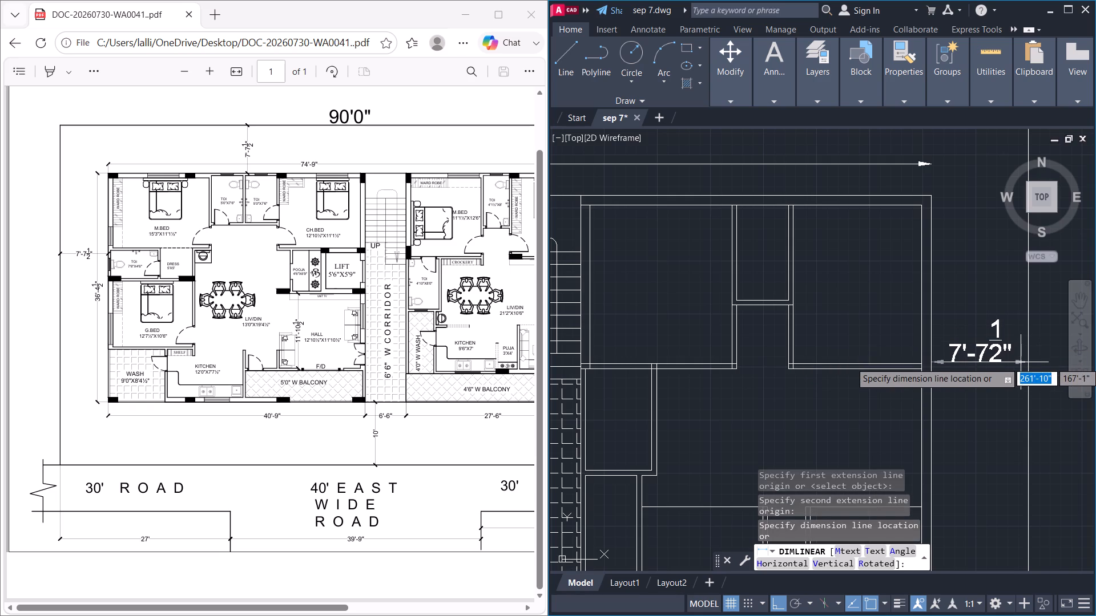
click(1018, 337)
Add a horizontal linear dimension for the setback between the building's left outer wall and the left plot boundary.
scroll(1014, 358, down, 2)
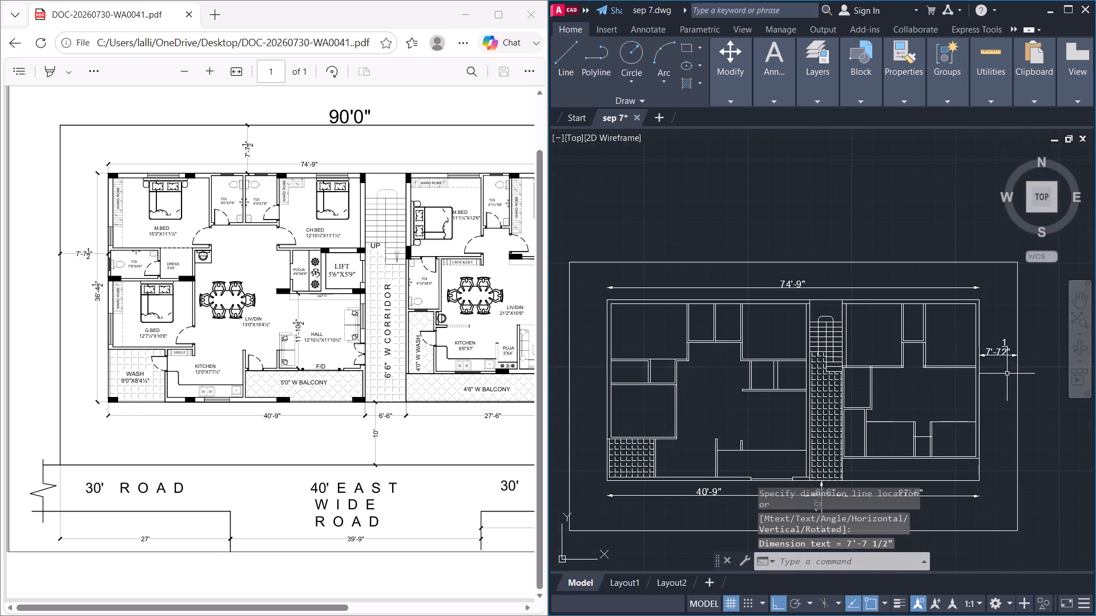
key(space)
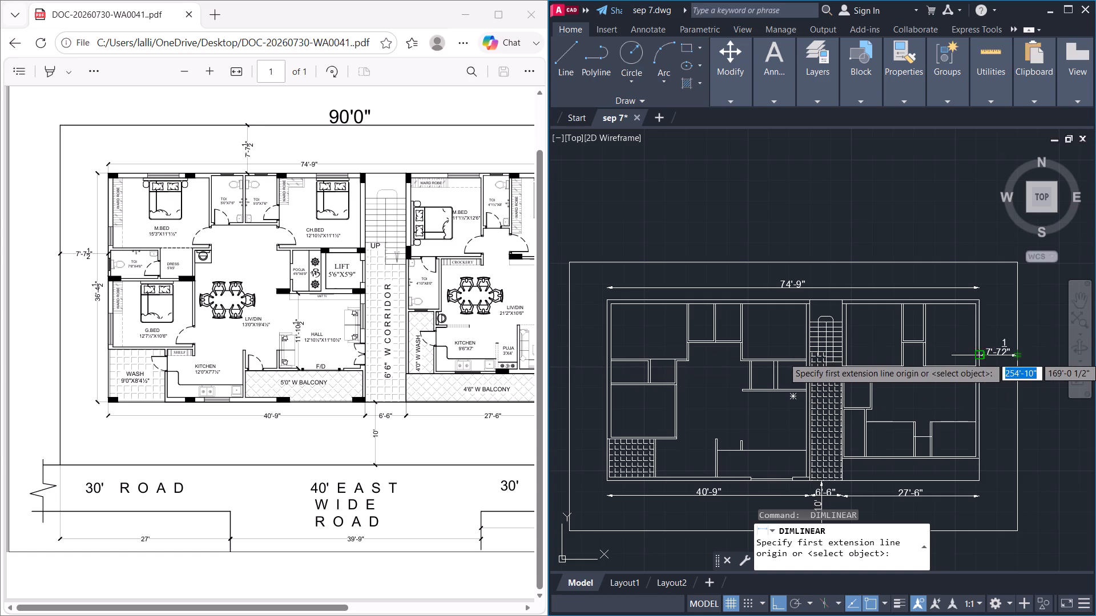
click(603, 355)
click(569, 355)
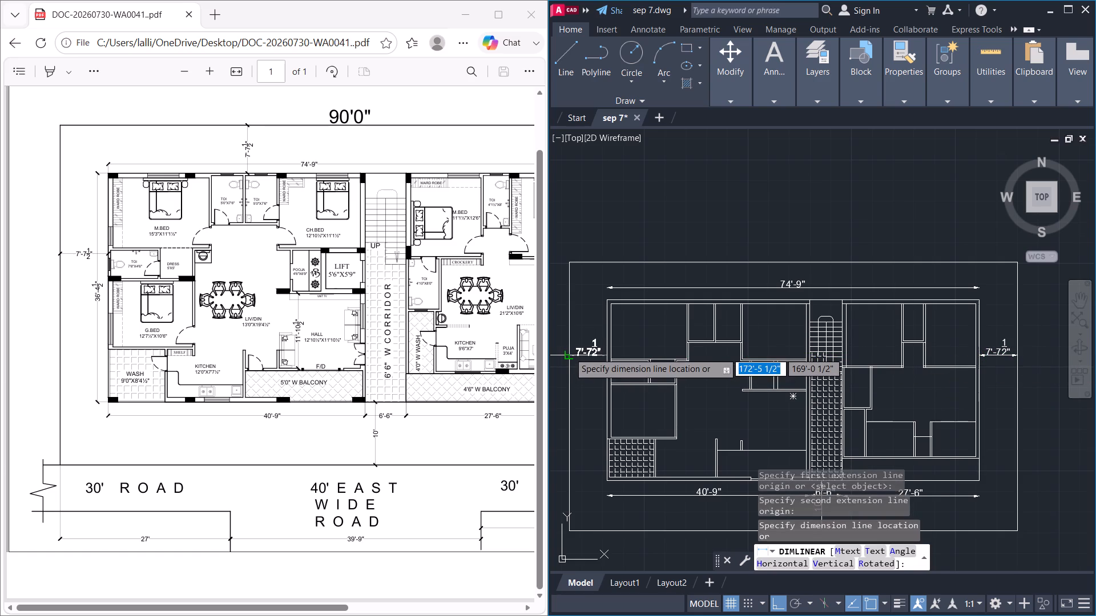
click(569, 352)
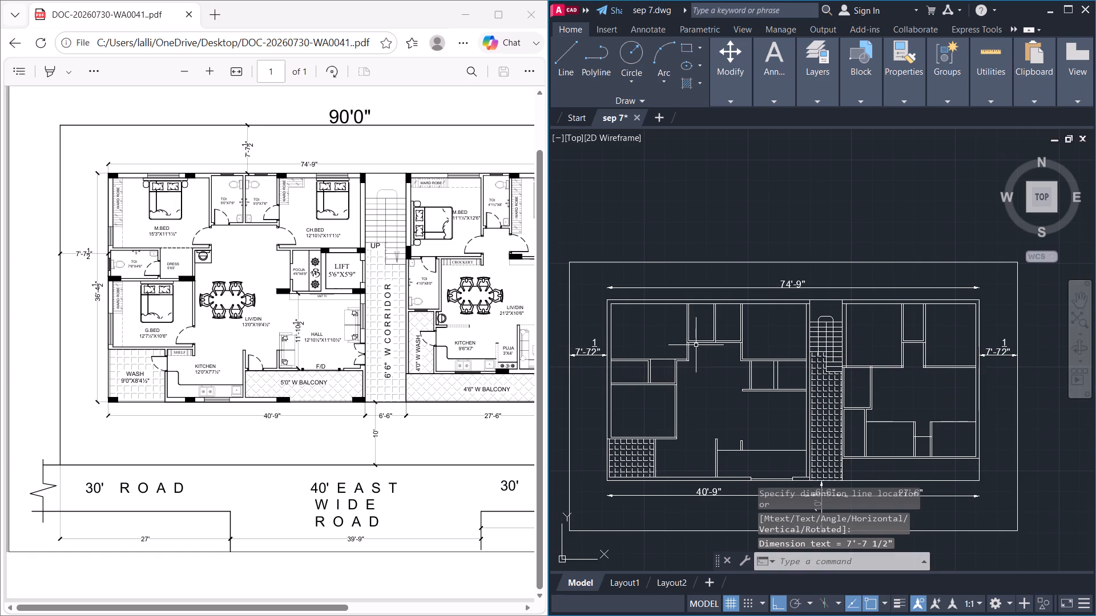
Add a vertical linear dimension beside the left outer wall, from the building's upper-left to its lower-left outer corner.
key(space)
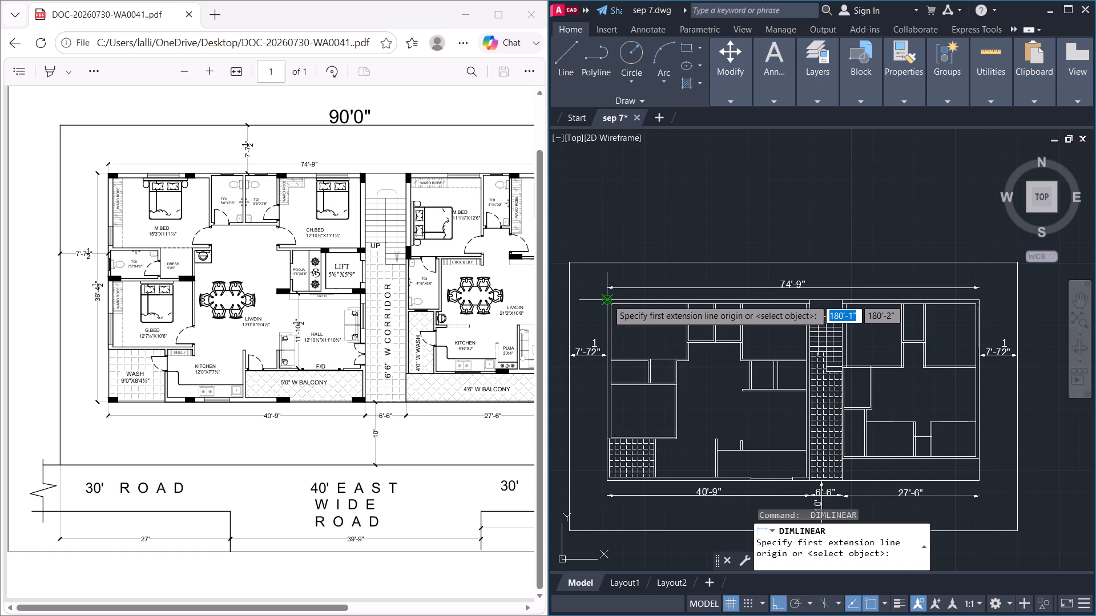
click(607, 299)
click(607, 481)
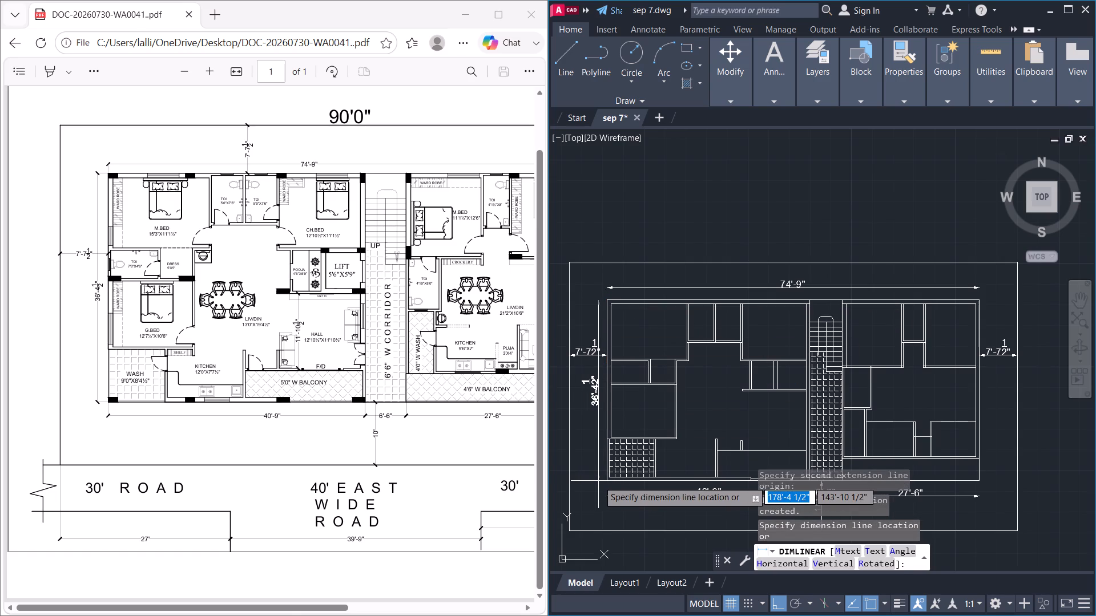
click(585, 480)
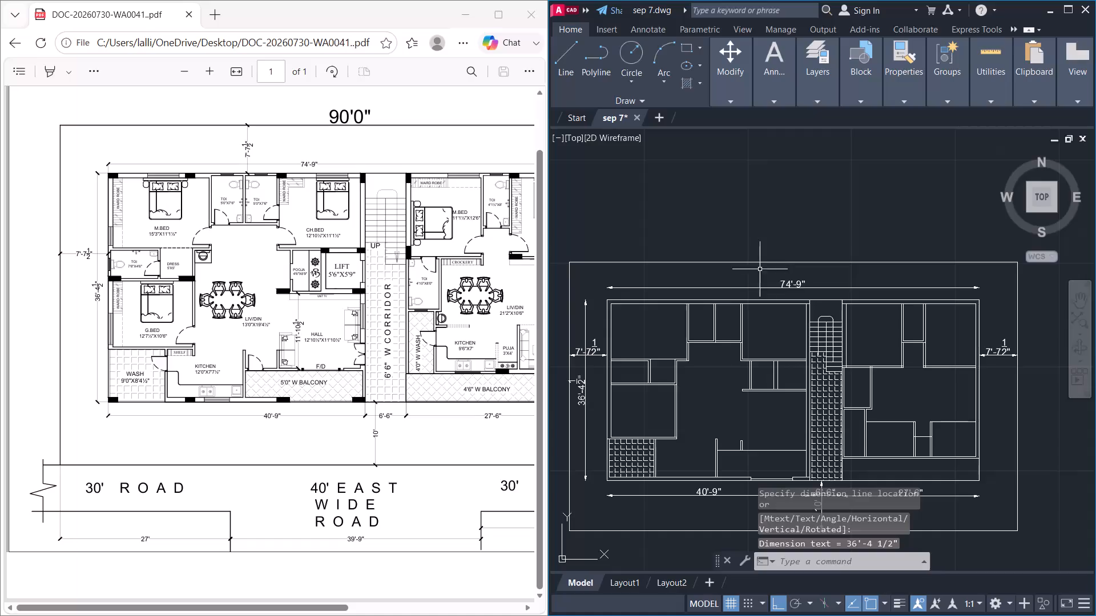
Stretch the 74'-9" overall dimension line slightly farther above the building's top wall.
click(783, 285)
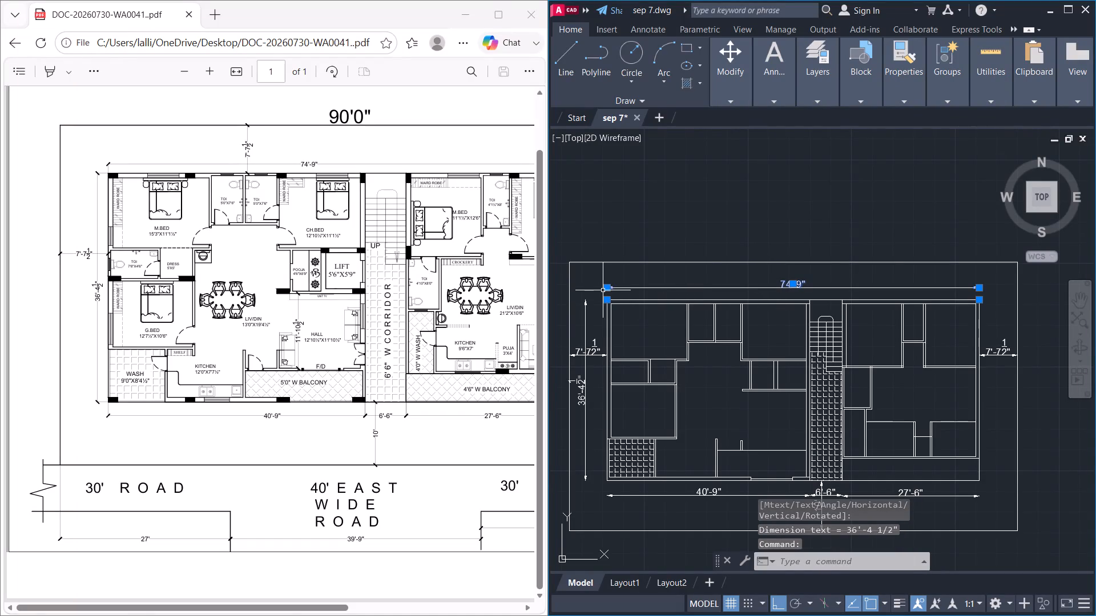
click(606, 288)
click(606, 282)
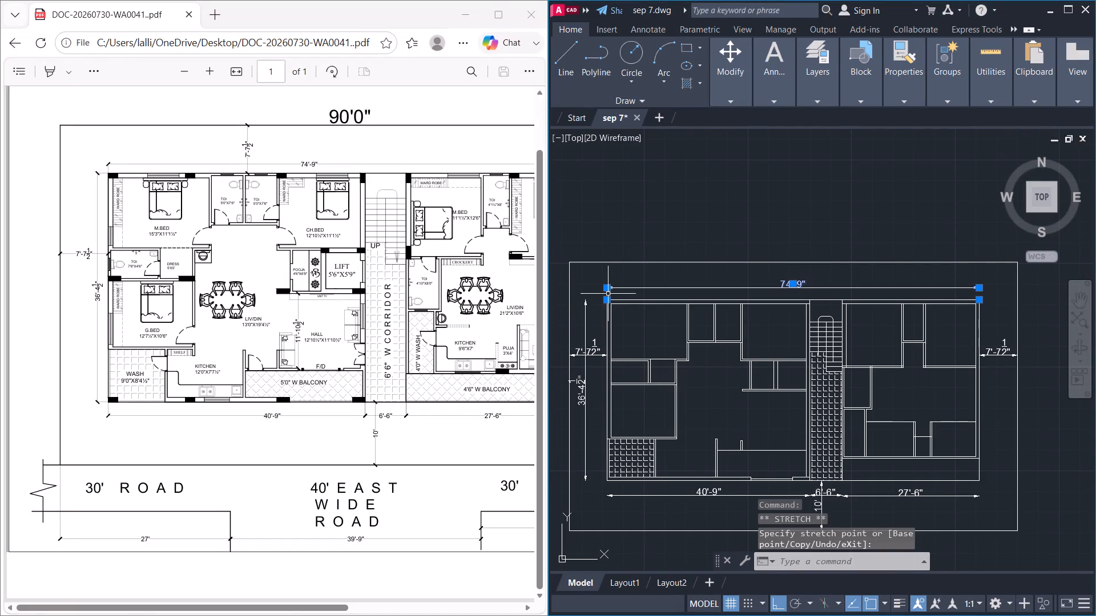
click(607, 290)
scroll(610, 283, up, 3)
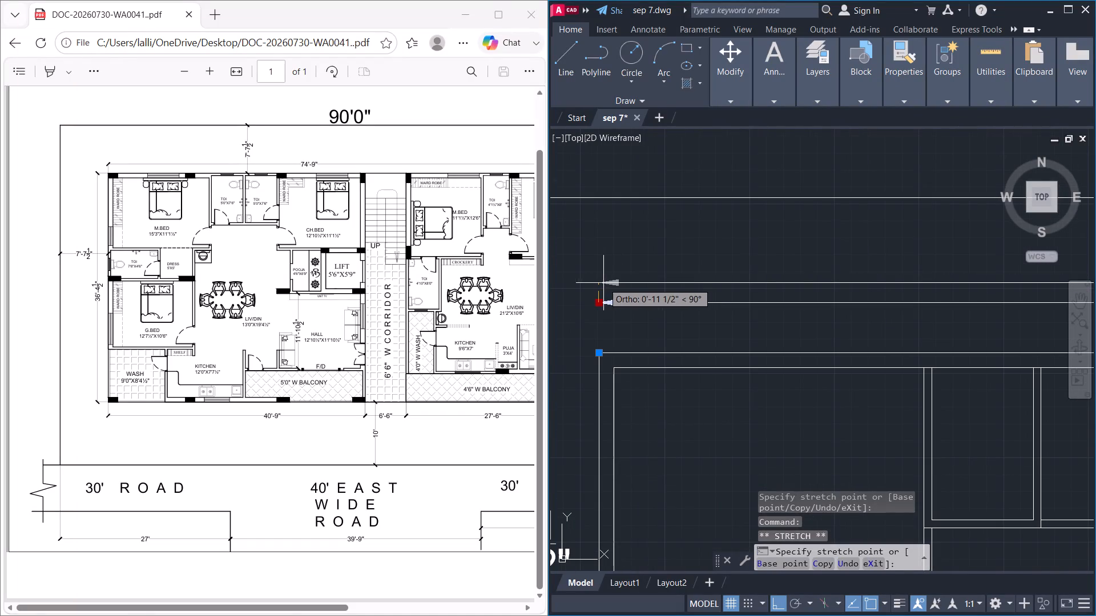
click(601, 278)
key(1)
key(Escape)
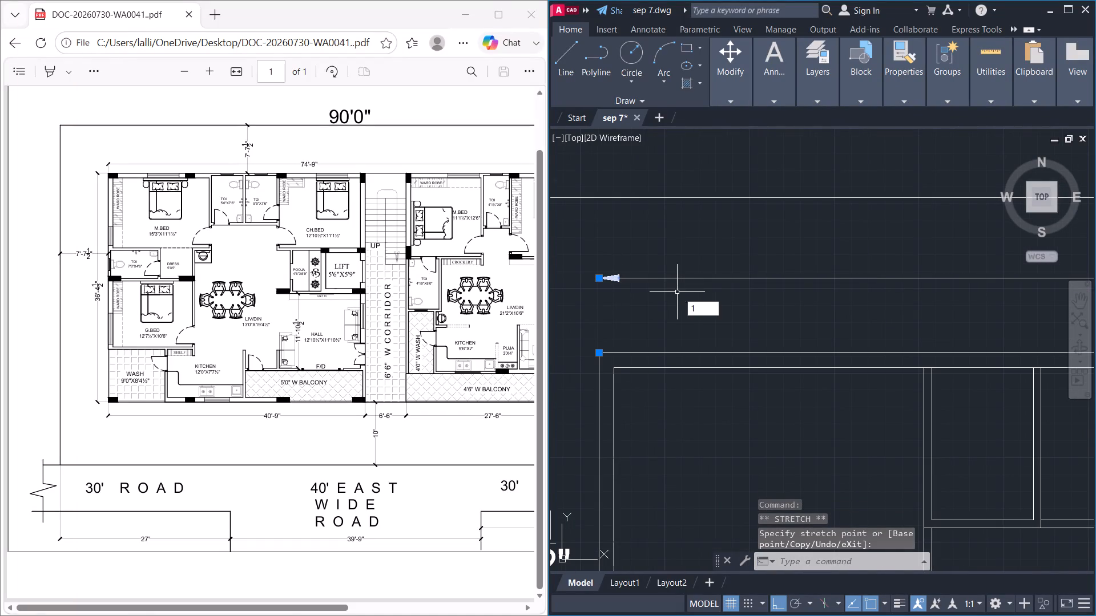
key(Escape)
key(Escape)
scroll(697, 291, down, 2)
scroll(788, 314, down, 2)
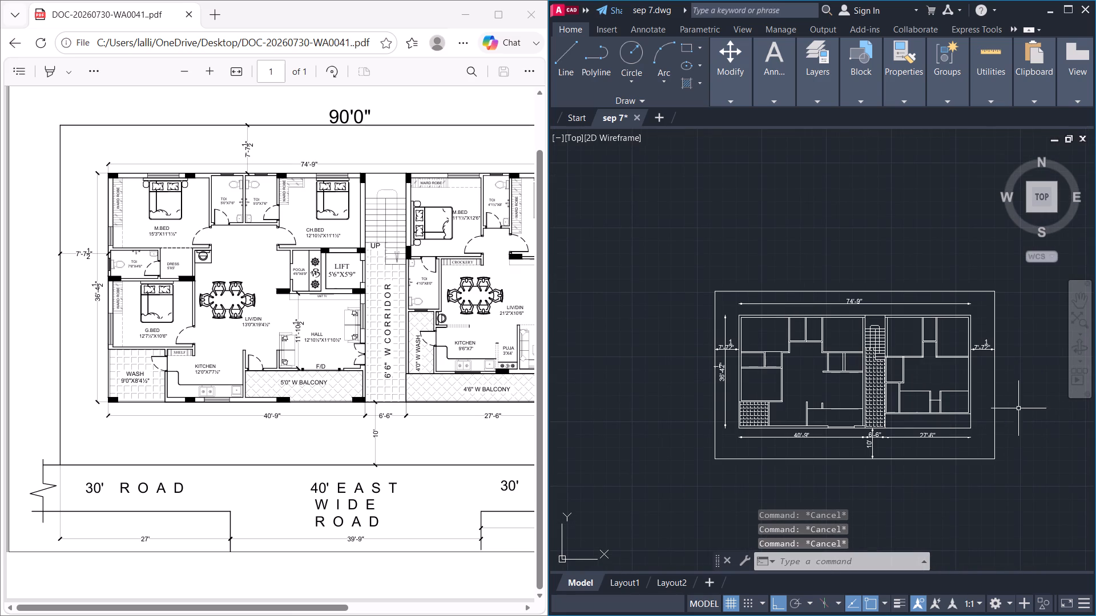
Examine the right-hand unit, side setback and road widths on the reference PDF plan.
middle_drag(1022, 399, 1002, 404)
scroll(944, 364, up, 1)
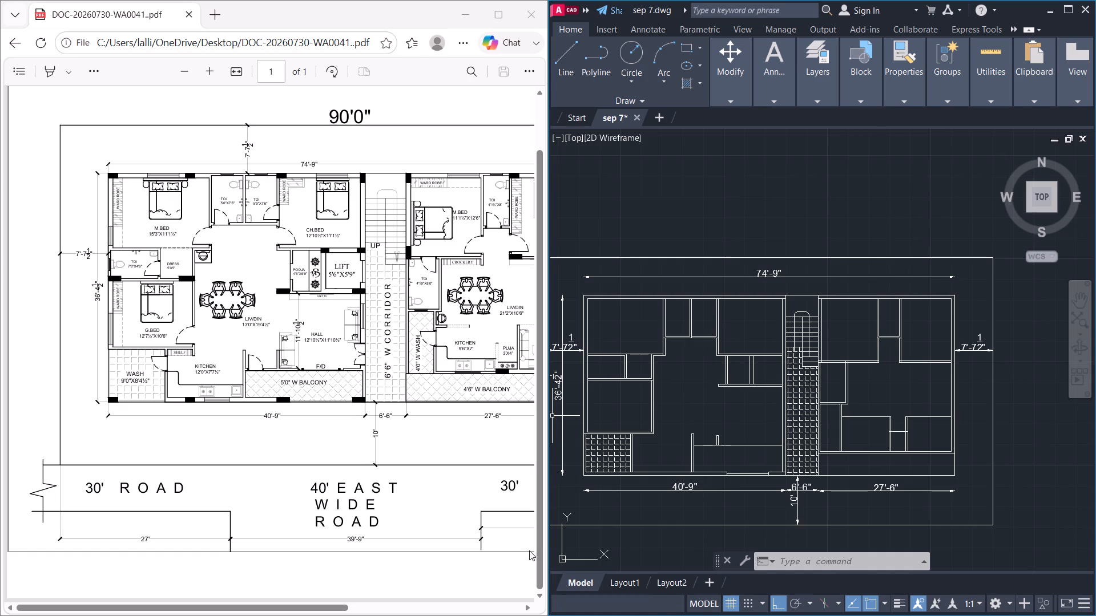
scroll(529, 550, down, 3)
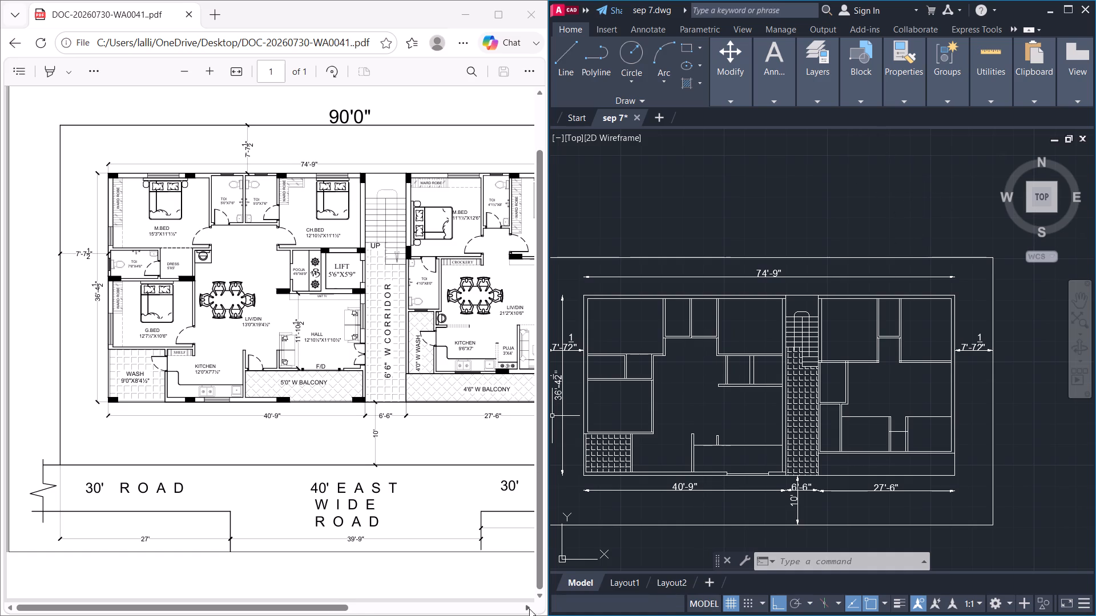
click(526, 605)
click(526, 605)
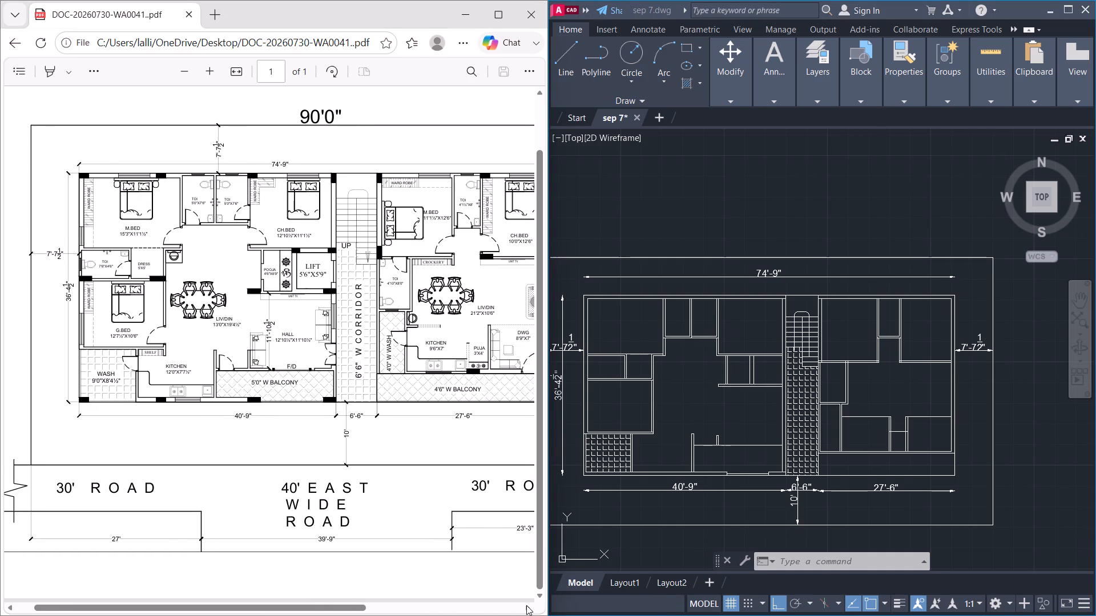
click(526, 605)
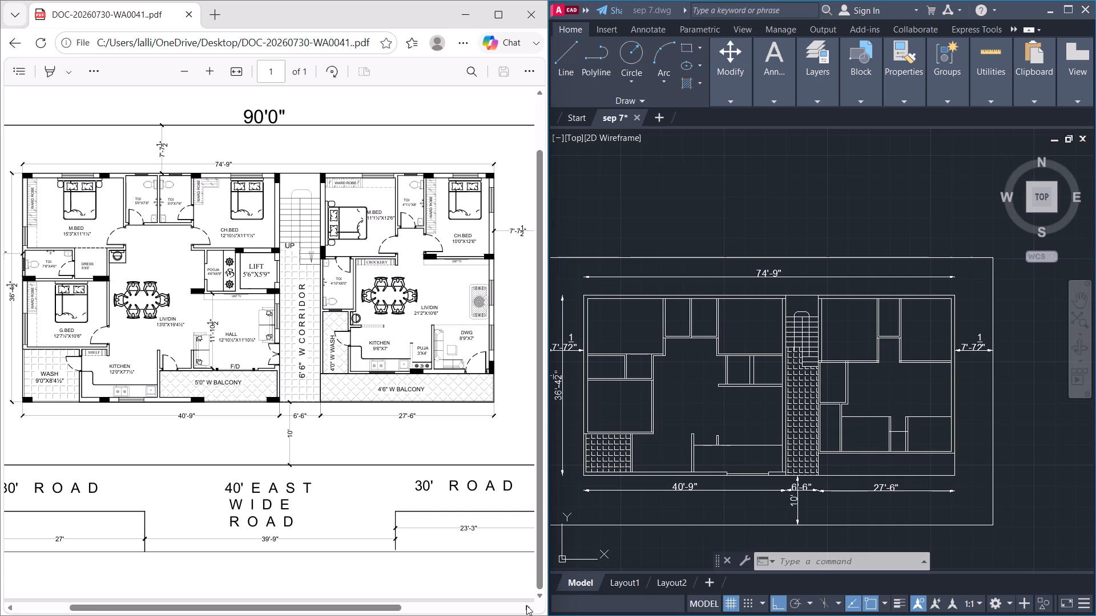
click(7, 607)
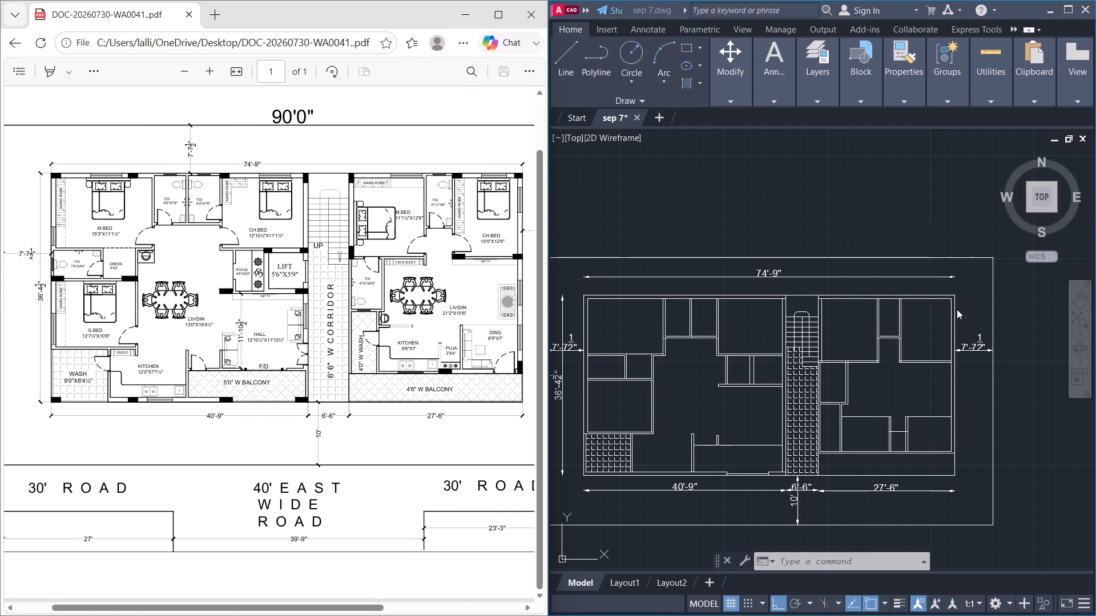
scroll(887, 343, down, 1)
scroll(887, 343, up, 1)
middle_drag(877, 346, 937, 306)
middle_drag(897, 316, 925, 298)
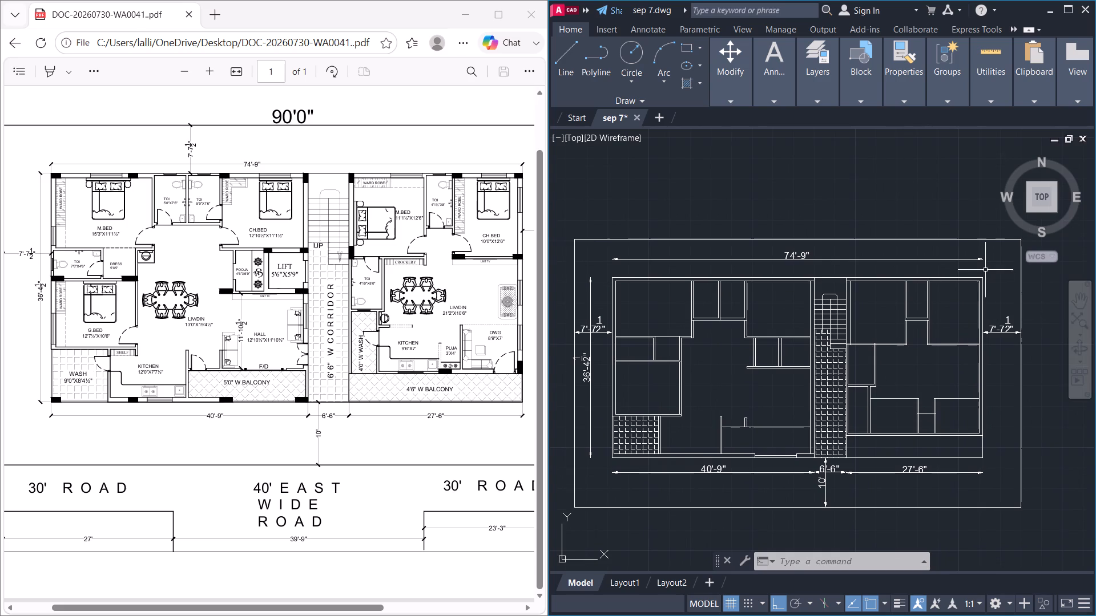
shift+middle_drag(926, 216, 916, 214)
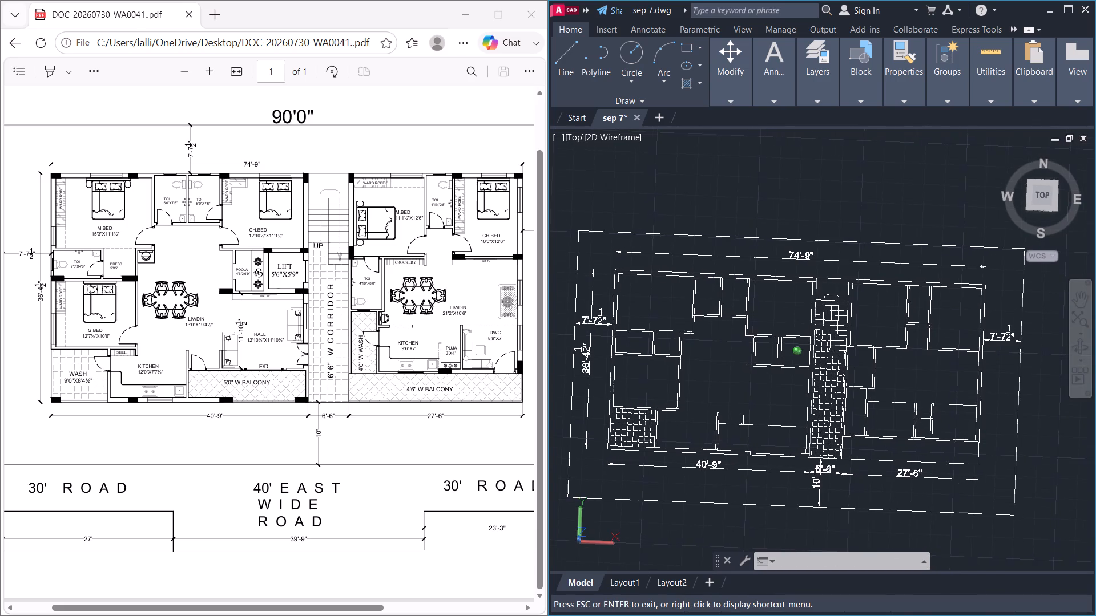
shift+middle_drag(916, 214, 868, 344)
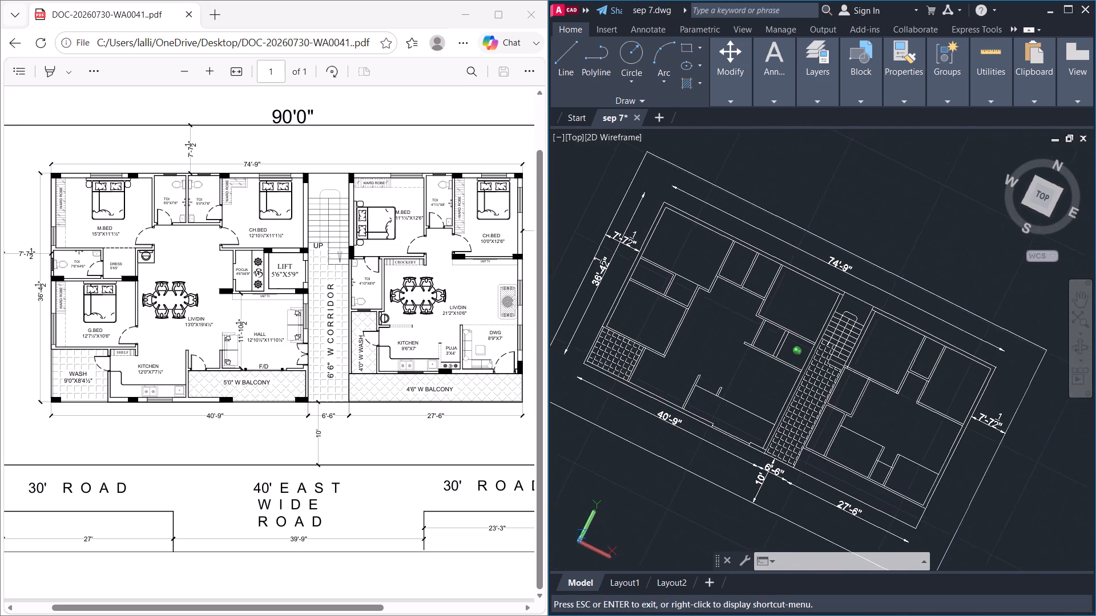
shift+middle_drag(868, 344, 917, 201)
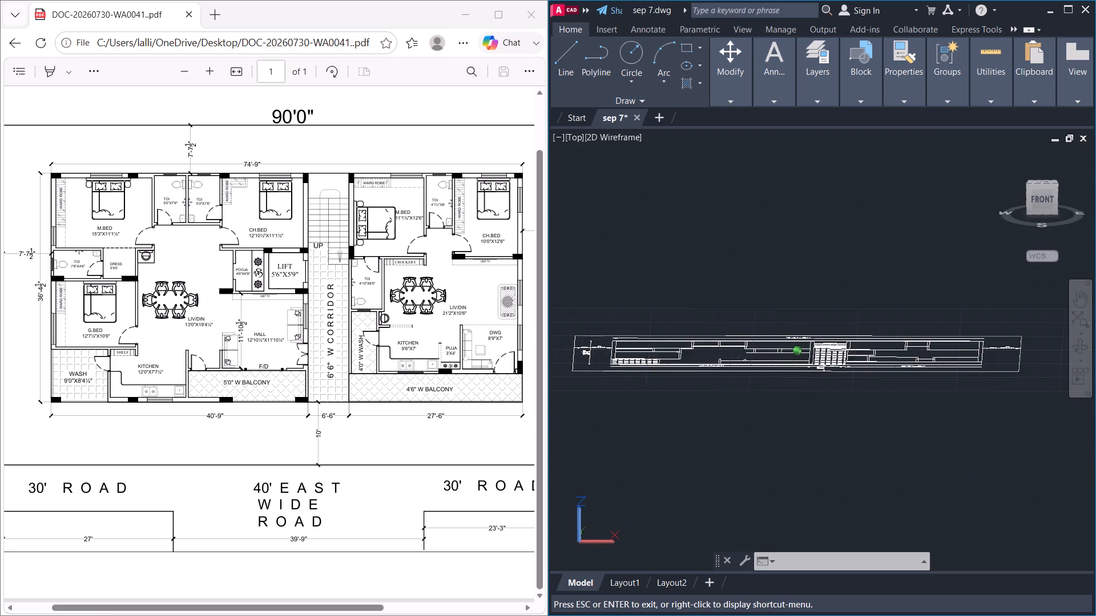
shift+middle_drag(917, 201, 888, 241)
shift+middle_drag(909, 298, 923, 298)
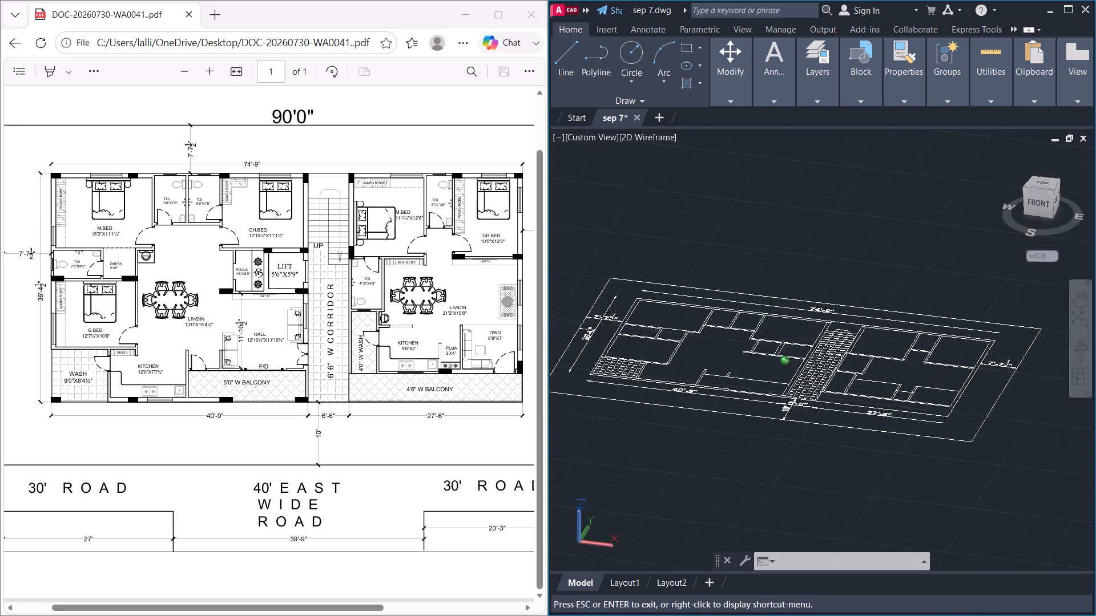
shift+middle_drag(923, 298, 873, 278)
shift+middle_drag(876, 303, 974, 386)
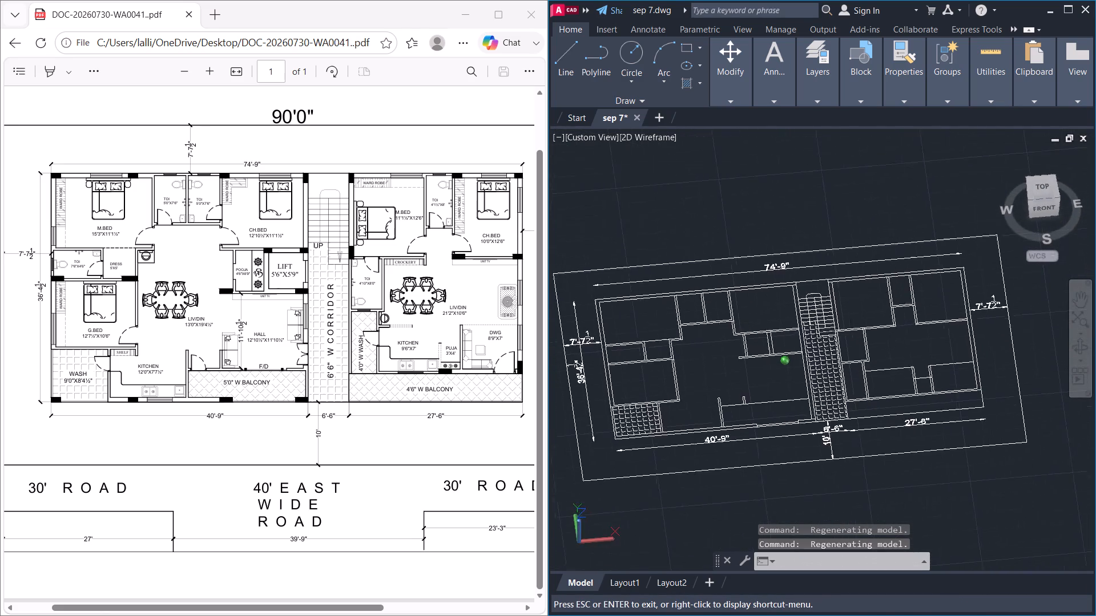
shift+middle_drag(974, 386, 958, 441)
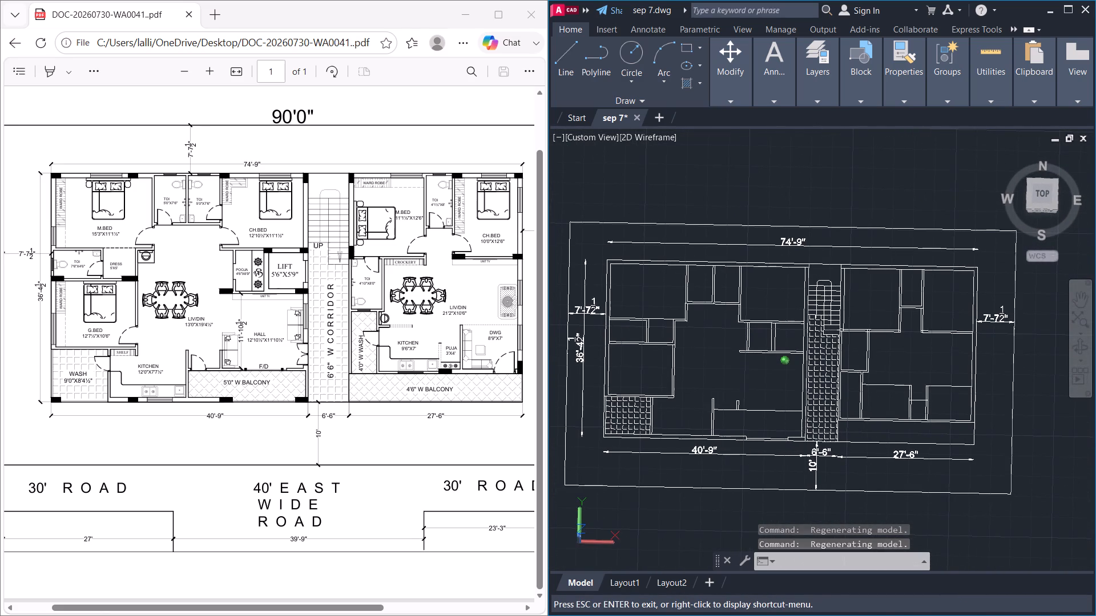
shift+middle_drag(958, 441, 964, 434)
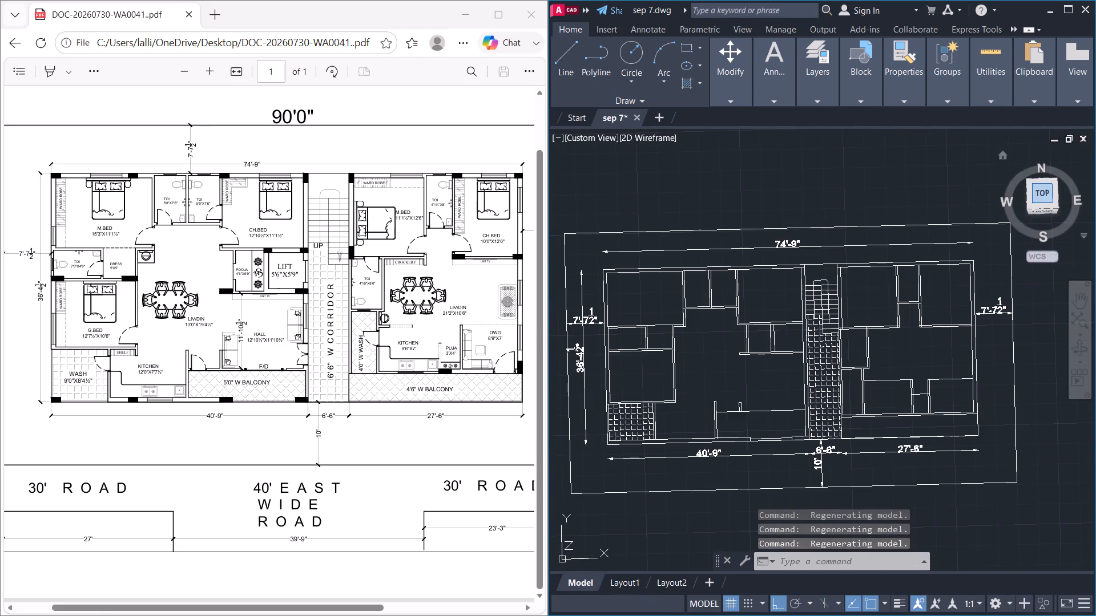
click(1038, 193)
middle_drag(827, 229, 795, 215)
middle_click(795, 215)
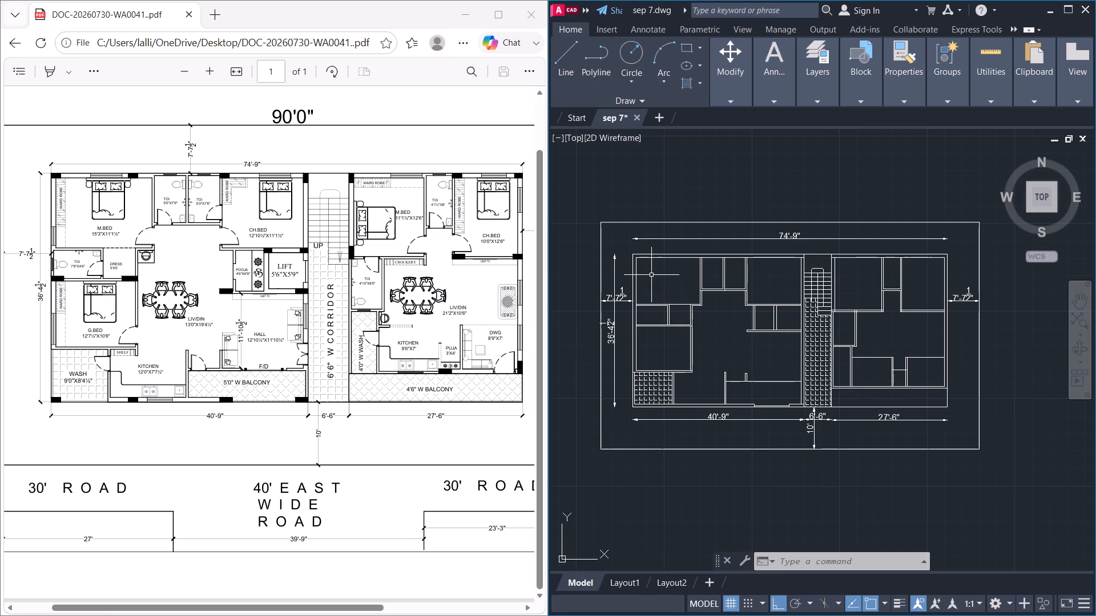
Draw a 3' horizontal line along the top wall from the upper-left bedroom's inner top-left corner.
scroll(642, 283, up, 2)
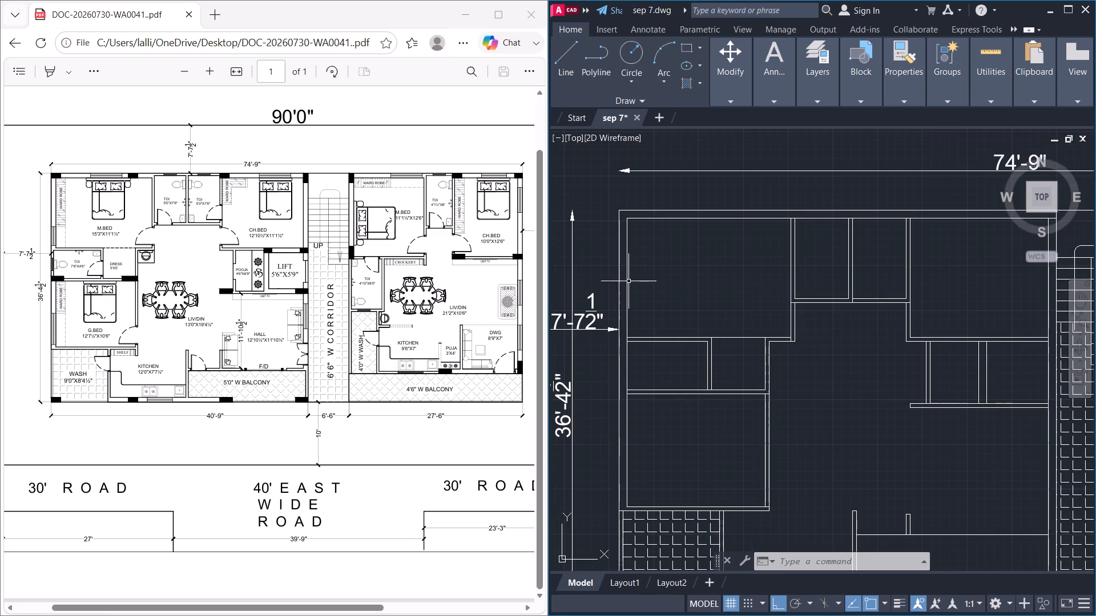
key(l)
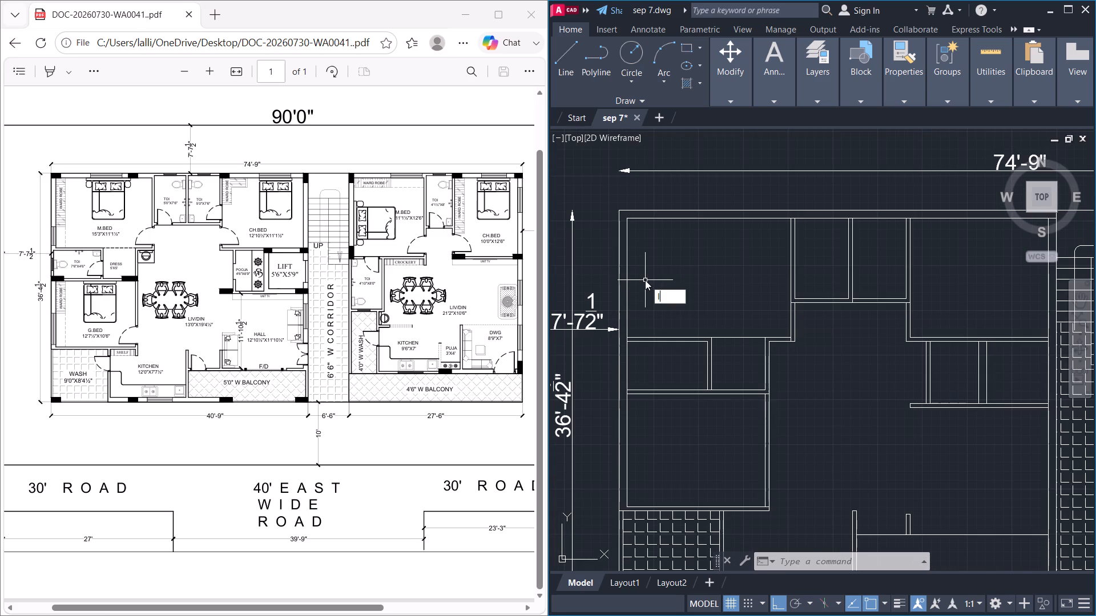
key(Return)
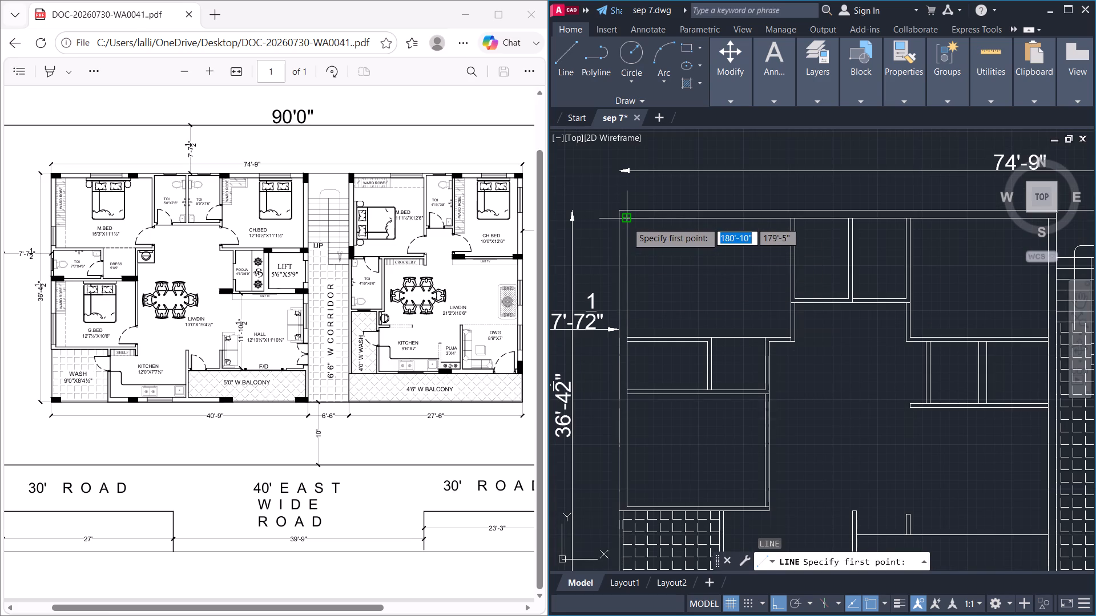
click(627, 222)
text(3')
key(Return)
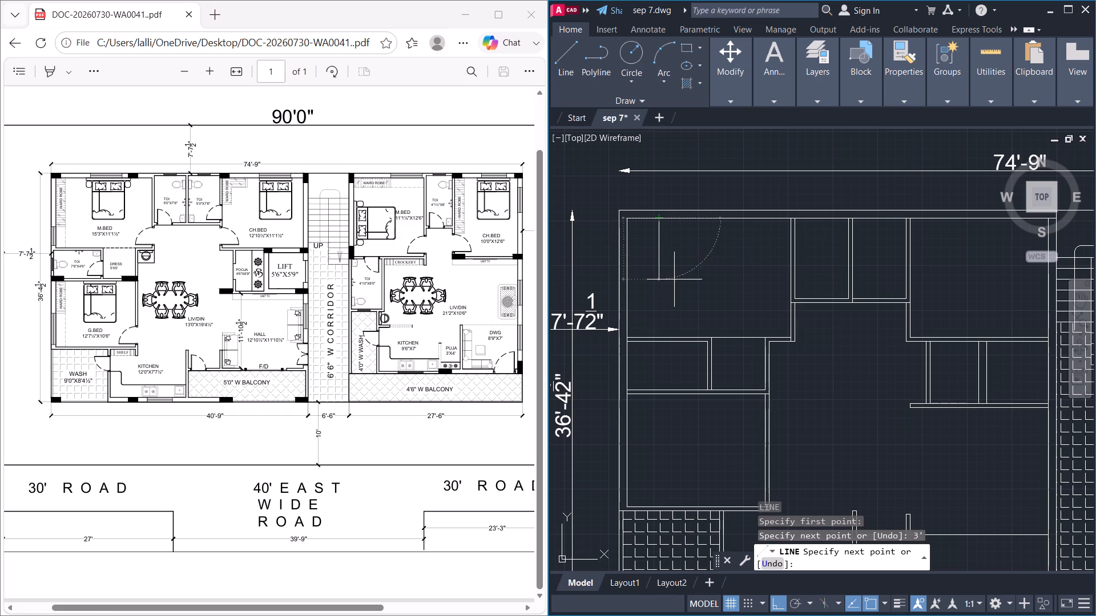
key(Escape)
Draw a 2.5" horizontal line along the top wall from the same inner corner of the upper-left bedroom.
key(l)
key(Return)
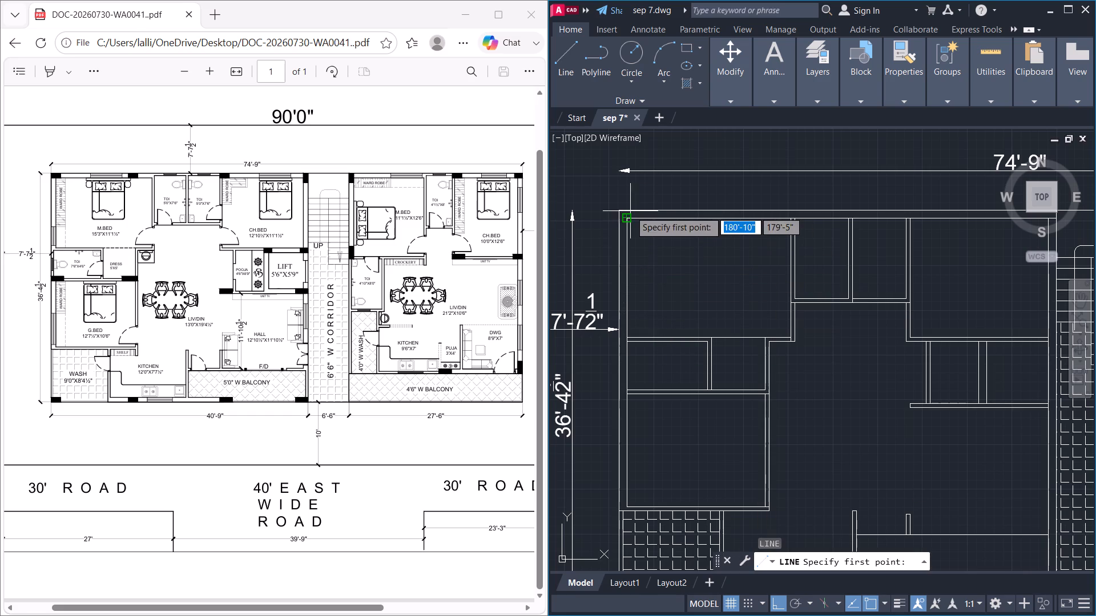
click(630, 216)
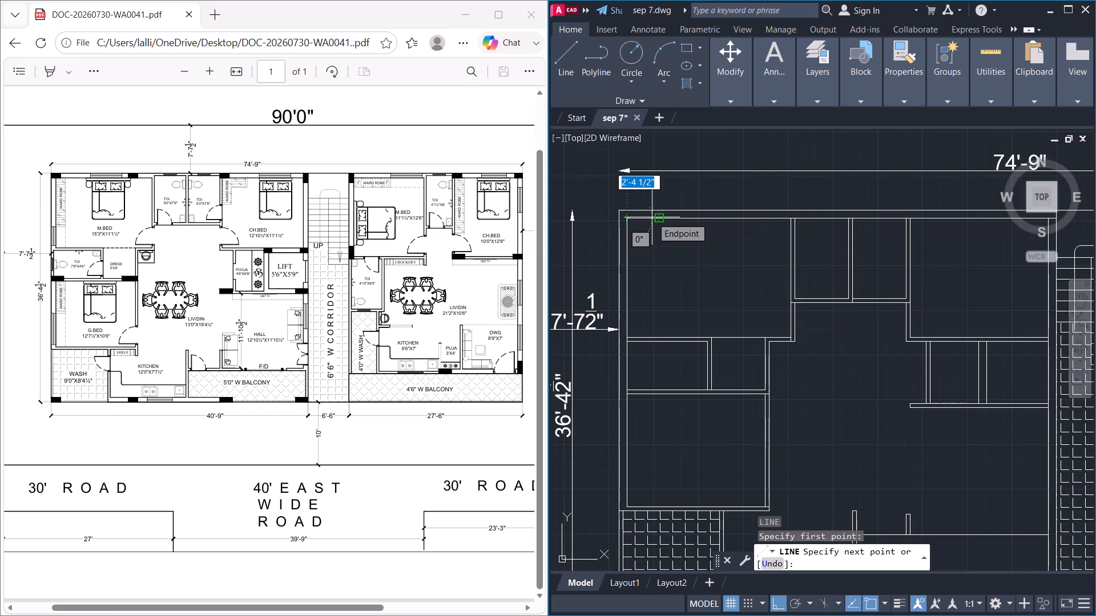
key(2)
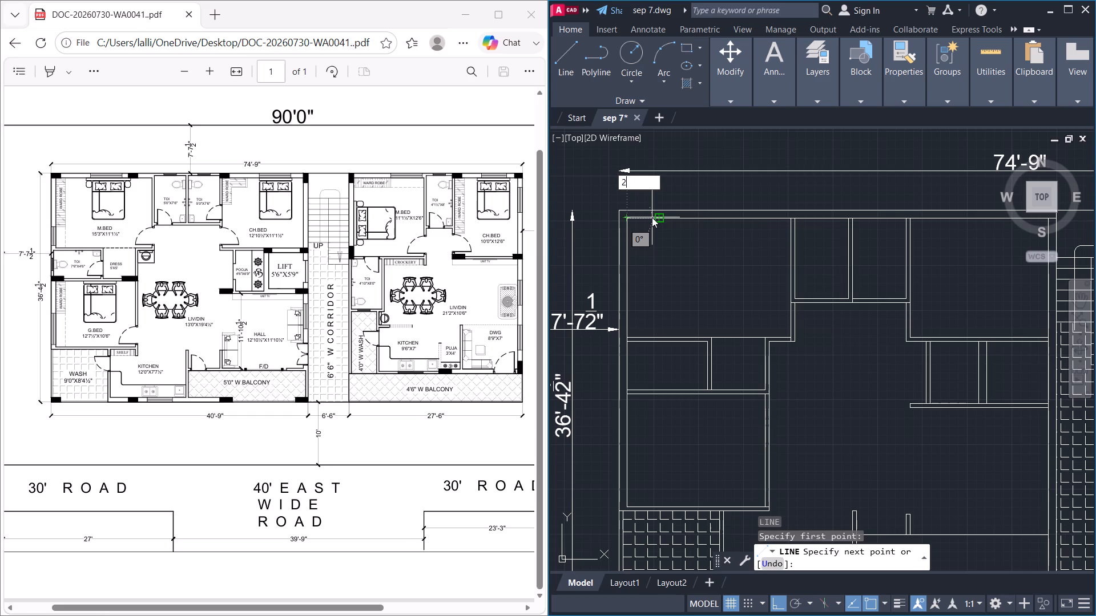
text(.5)
key(shift+quotedbl)
key(Return)
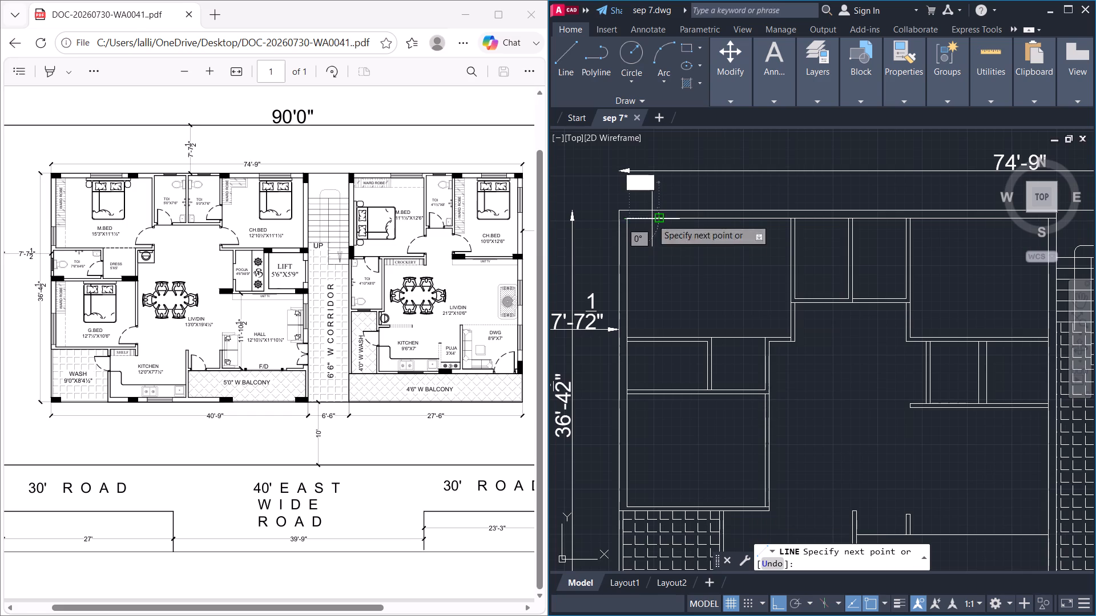
key(Escape)
key(Escape)
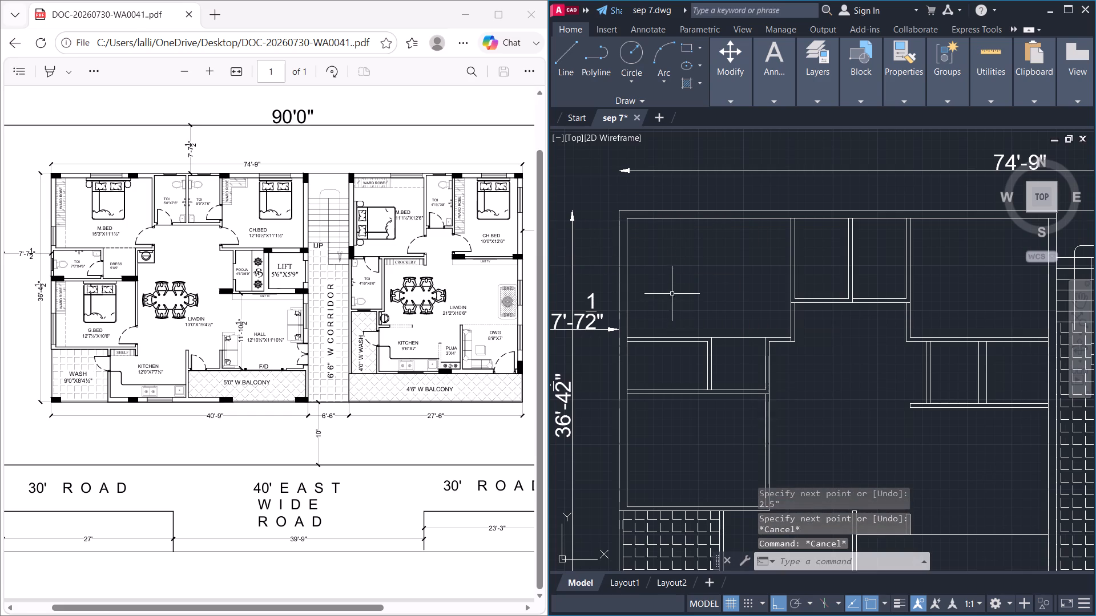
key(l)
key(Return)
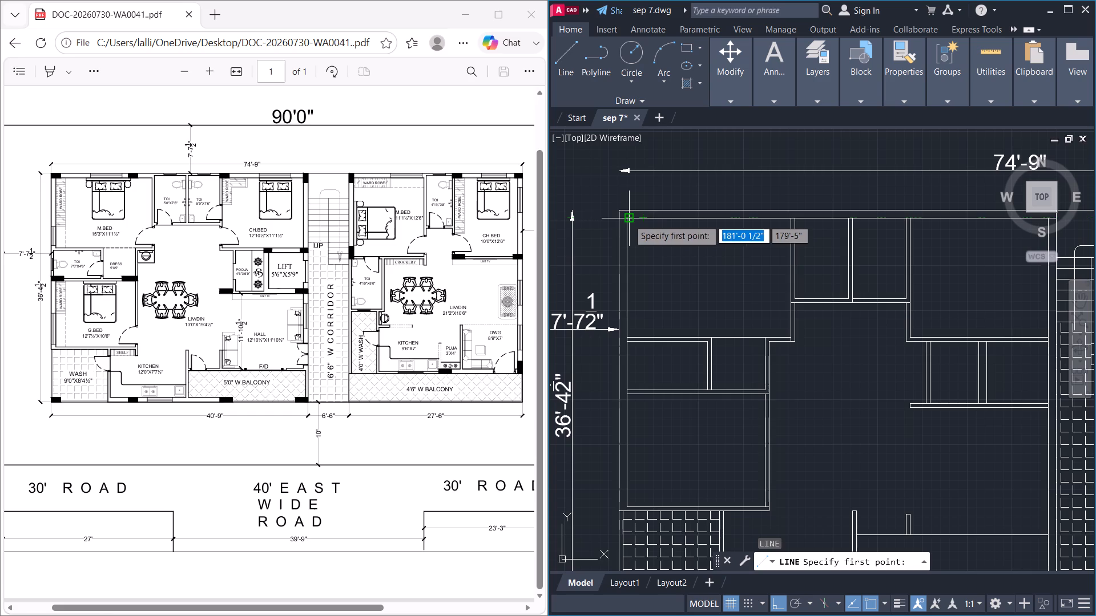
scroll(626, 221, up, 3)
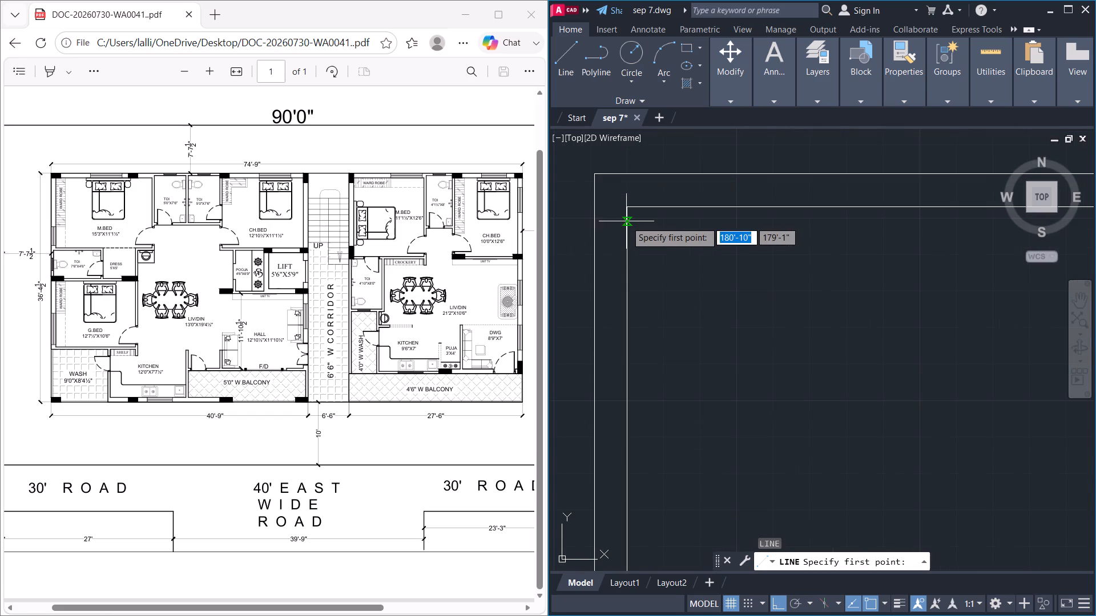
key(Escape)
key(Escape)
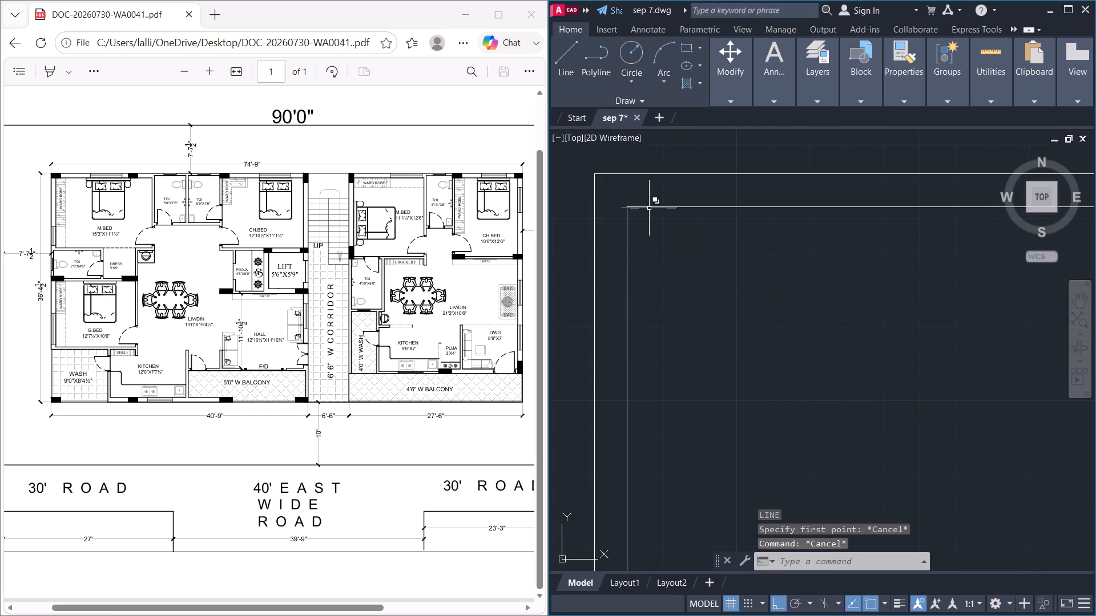
Erase the 3' and 2.5" lines drawn along the top wall from the upper-left bedroom's inner corner.
click(649, 208)
click(703, 251)
key(Delete)
click(647, 207)
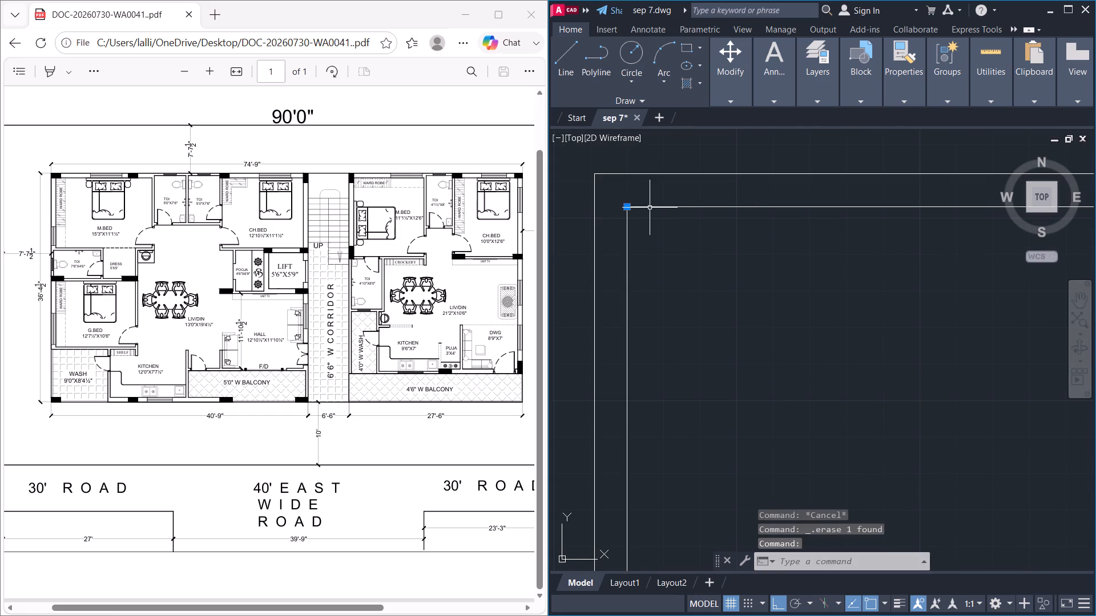
key(Escape)
key(Escape)
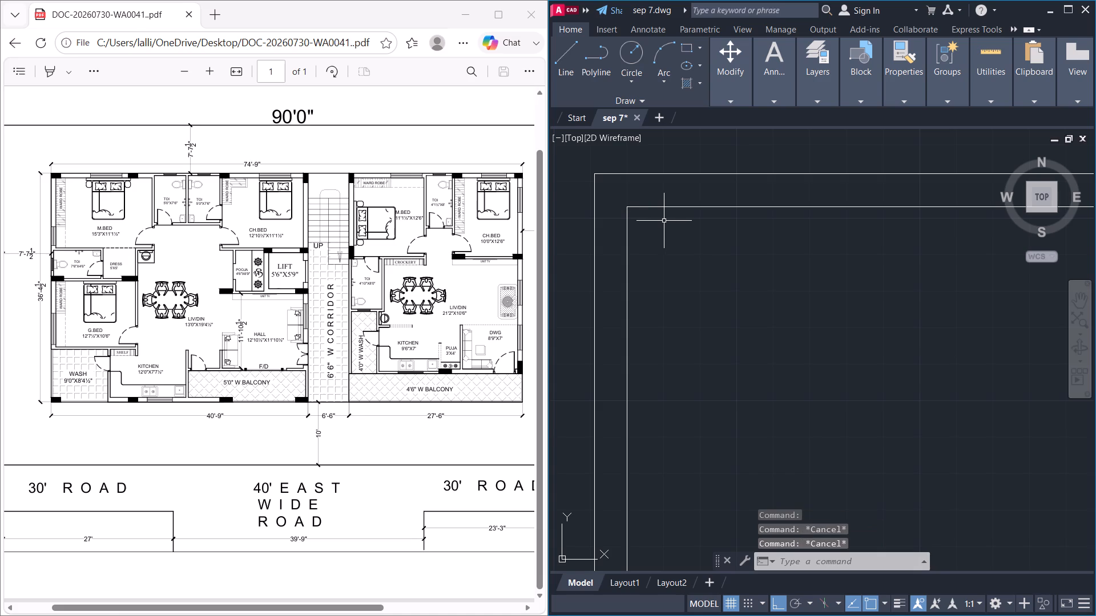
click(637, 206)
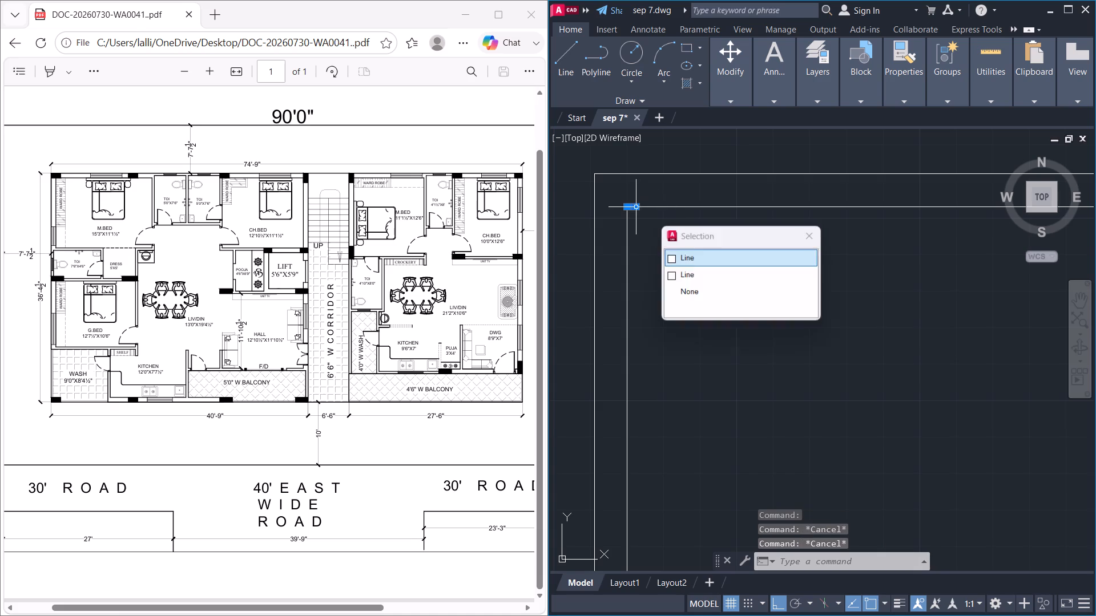
click(721, 249)
click(718, 253)
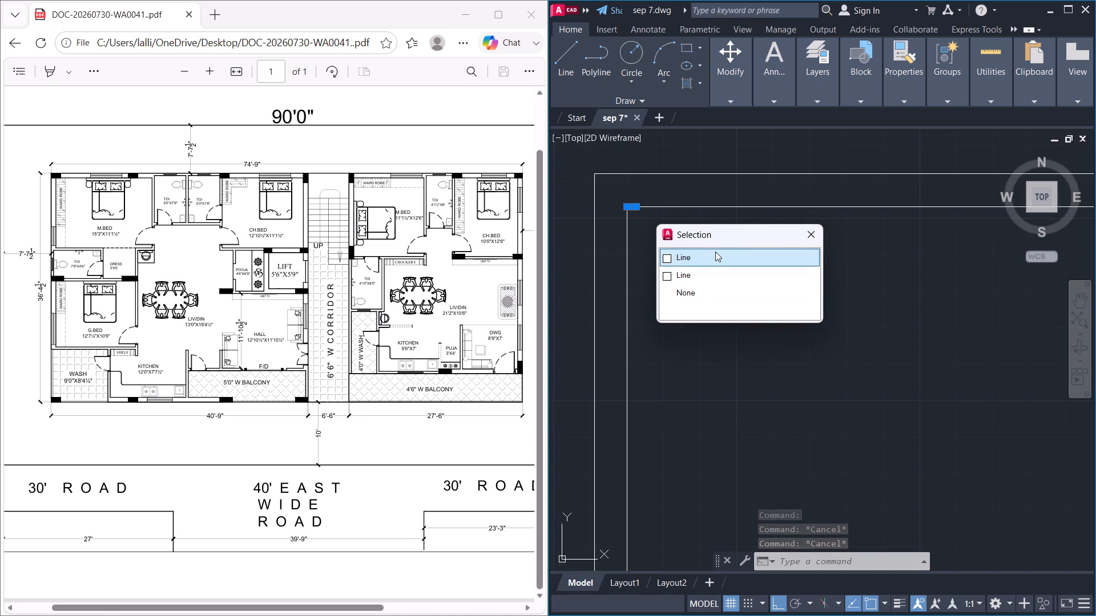
key(Delete)
key(Delete)
click(715, 252)
key(Delete)
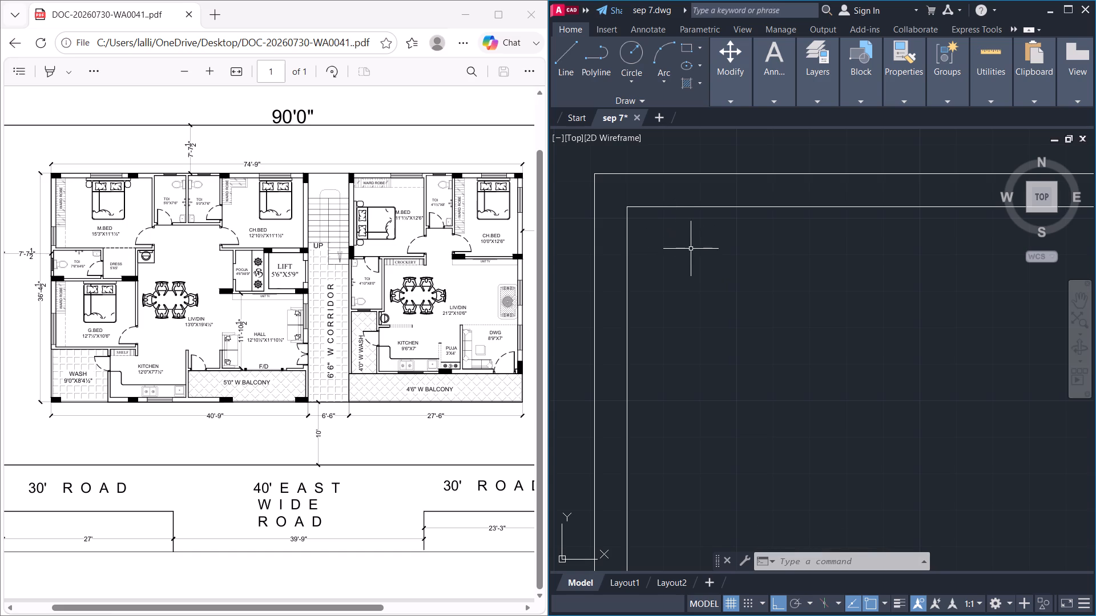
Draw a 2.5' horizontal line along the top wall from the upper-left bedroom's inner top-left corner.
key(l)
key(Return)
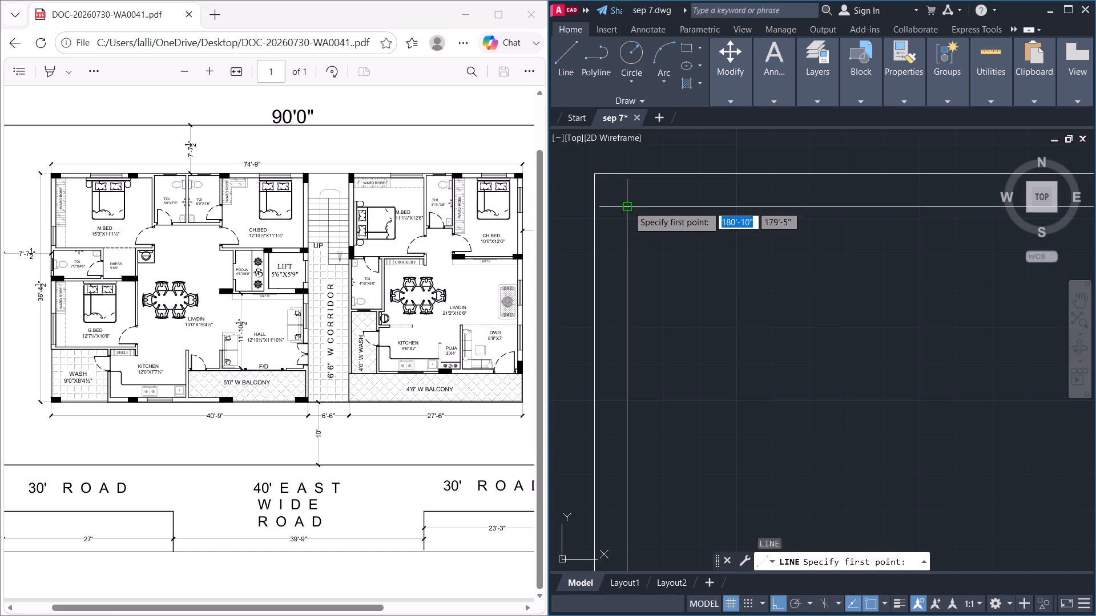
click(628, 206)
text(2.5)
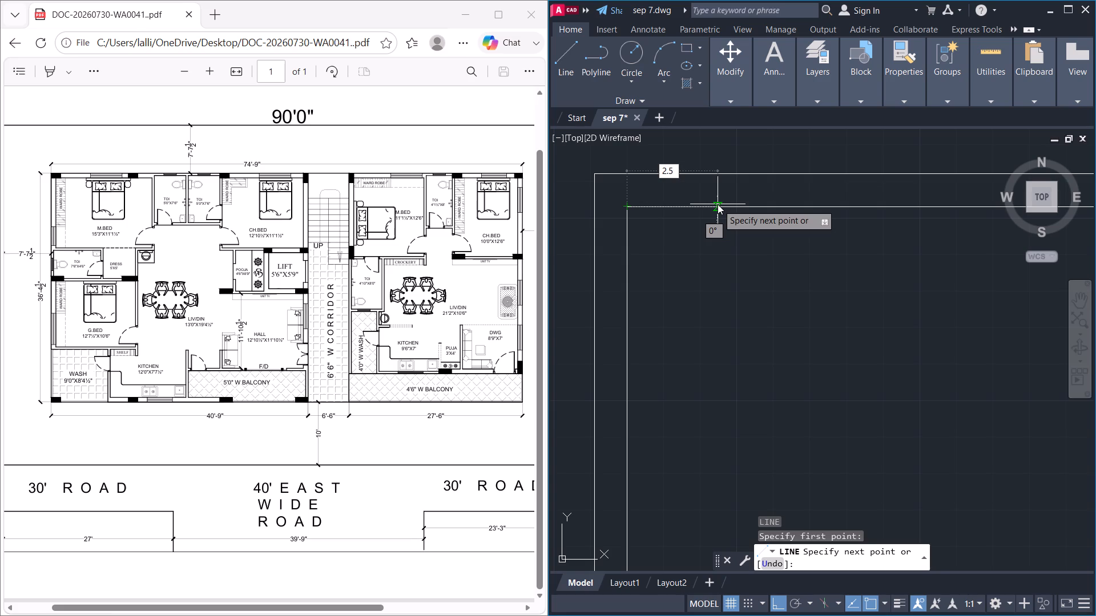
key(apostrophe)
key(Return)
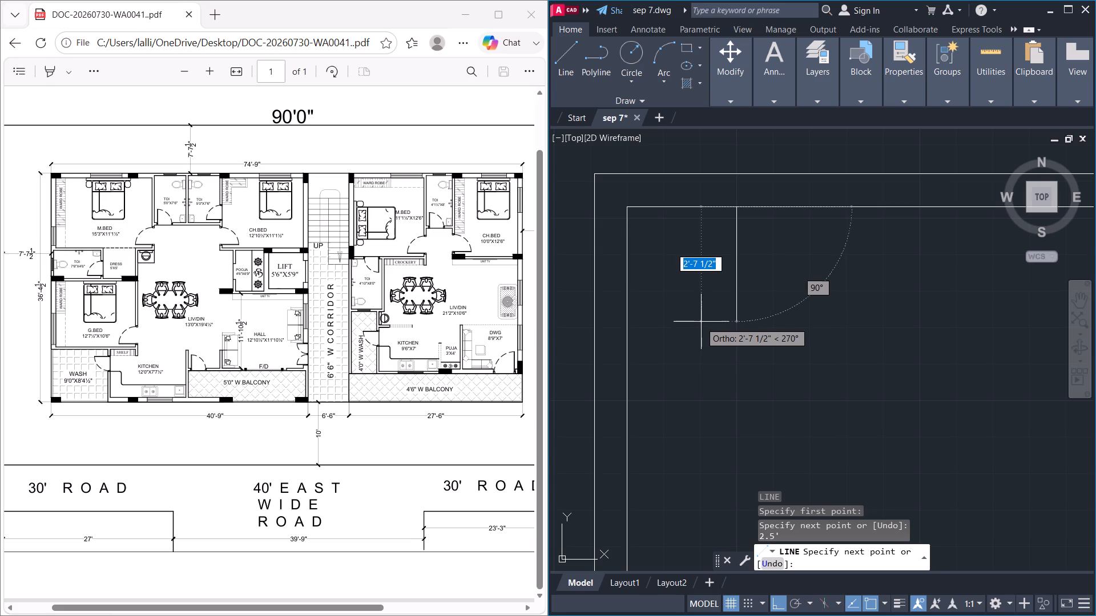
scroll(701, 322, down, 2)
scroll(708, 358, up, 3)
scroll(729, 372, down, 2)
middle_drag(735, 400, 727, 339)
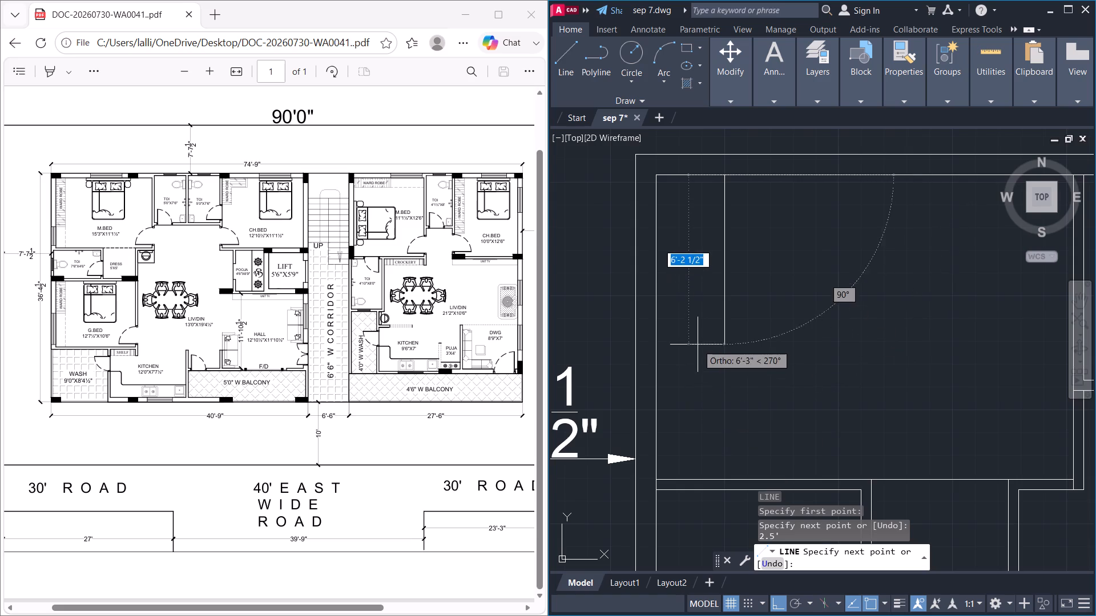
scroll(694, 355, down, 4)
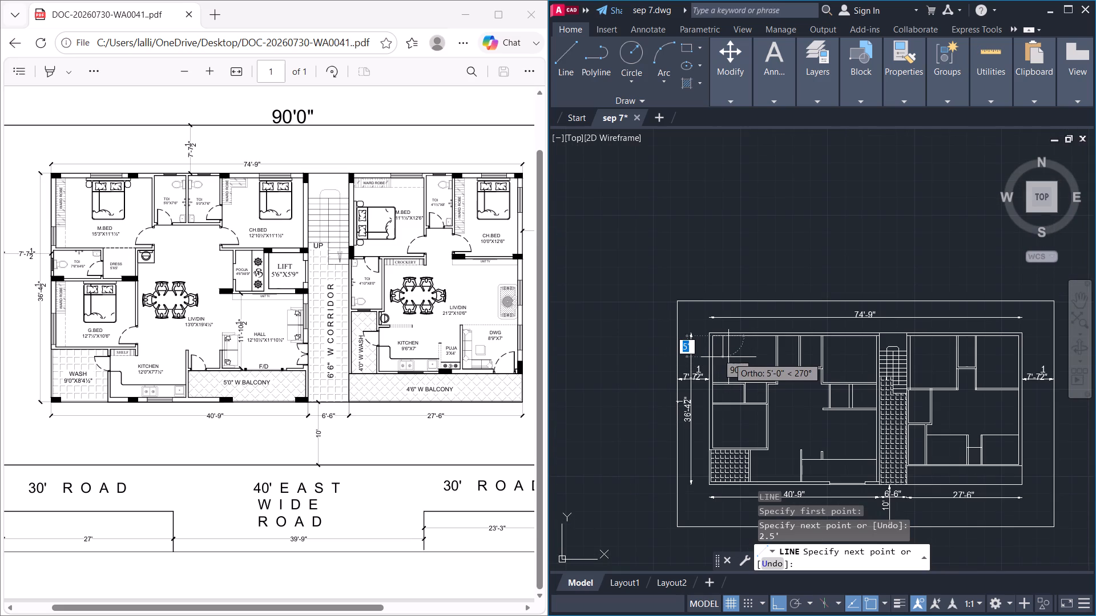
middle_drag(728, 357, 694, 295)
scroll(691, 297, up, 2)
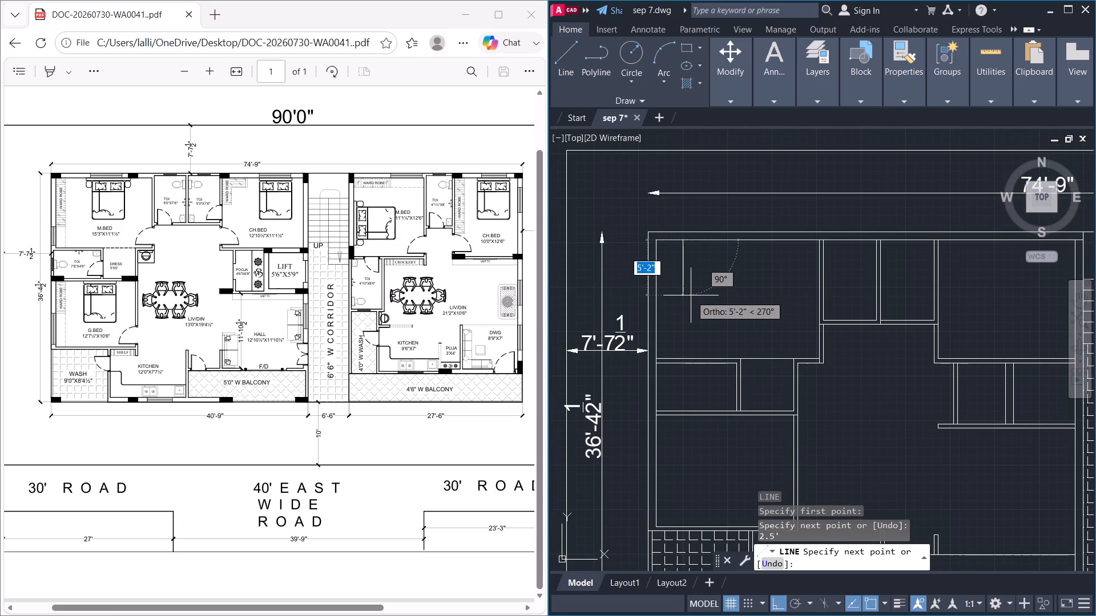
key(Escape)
Draw the upper-left bedroom's wardrobe outline: 2' along the top wall from the inner corner, with a vertical line down to the bedroom's bottom wall.
scroll(686, 291, up, 1)
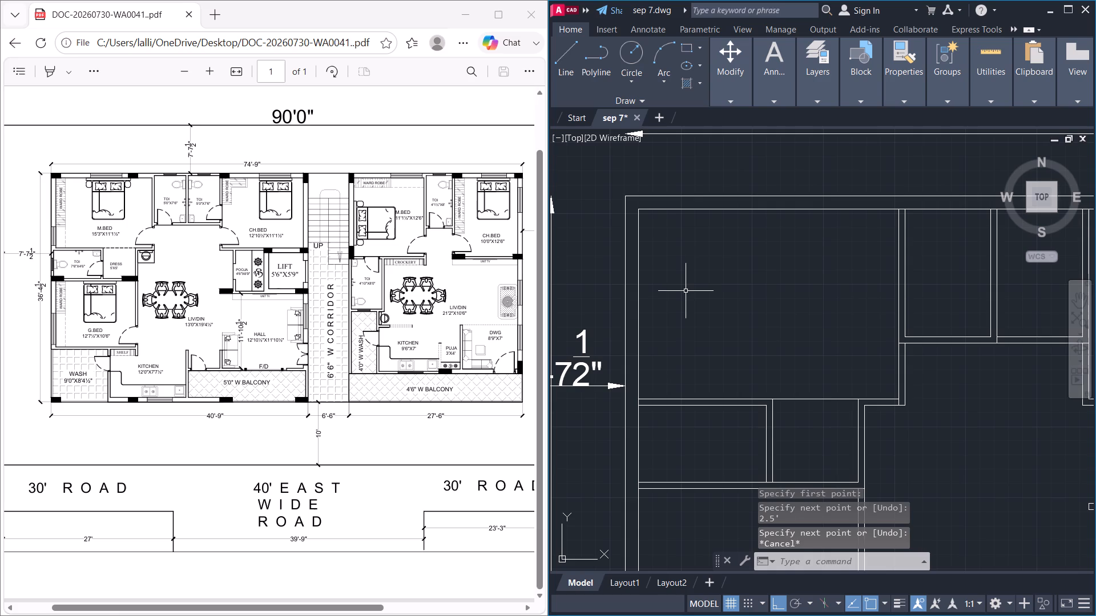
key(l)
key(Return)
click(639, 209)
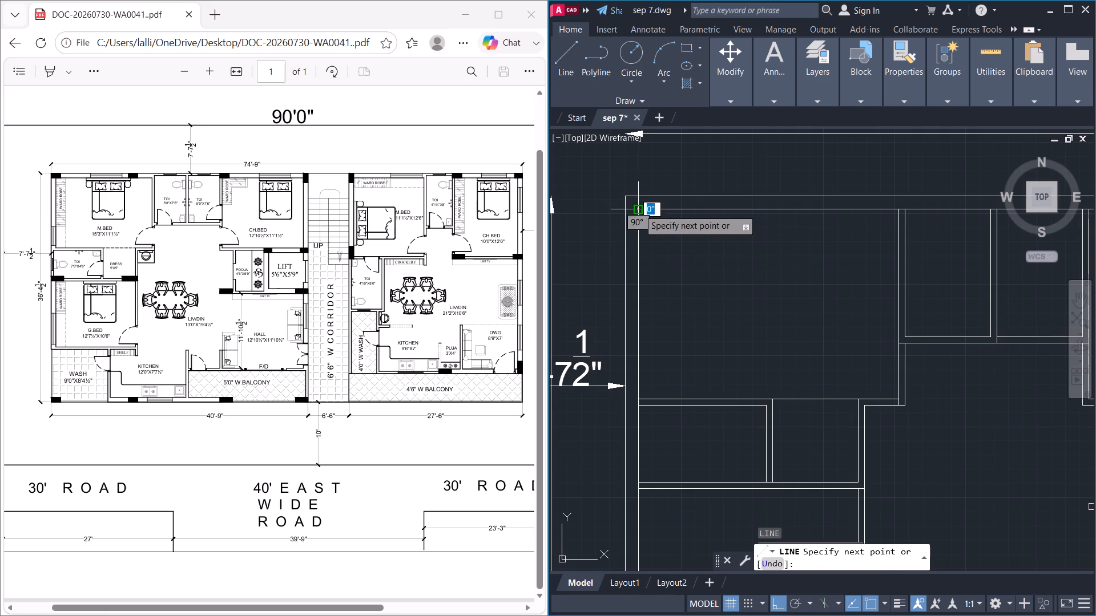
key(2)
key(apostrophe)
key(Return)
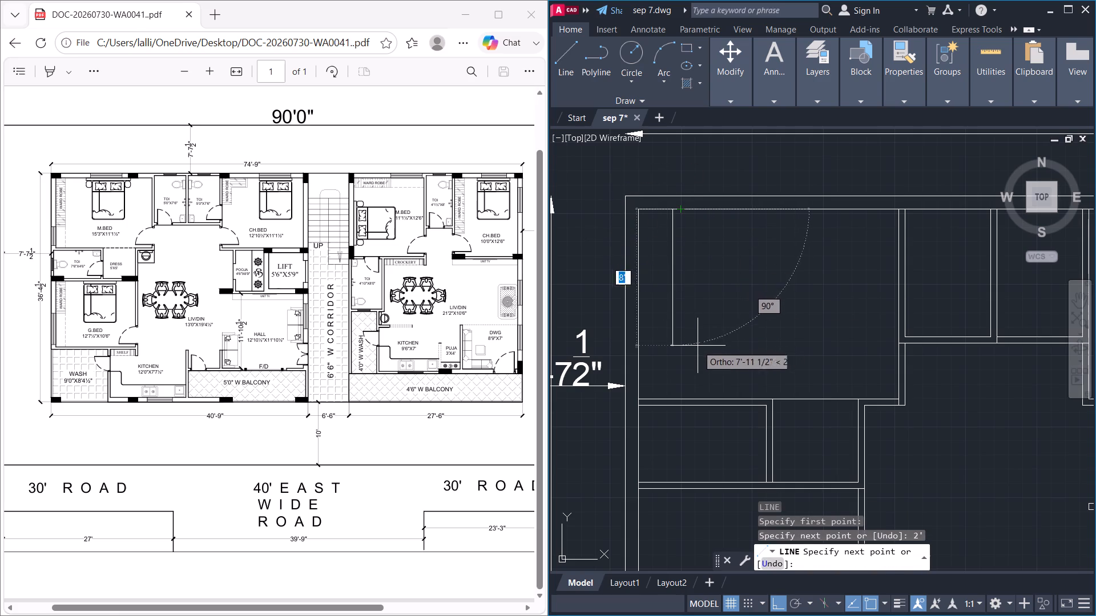
click(672, 396)
scroll(673, 395, down, 1)
middle_drag(684, 392, 685, 385)
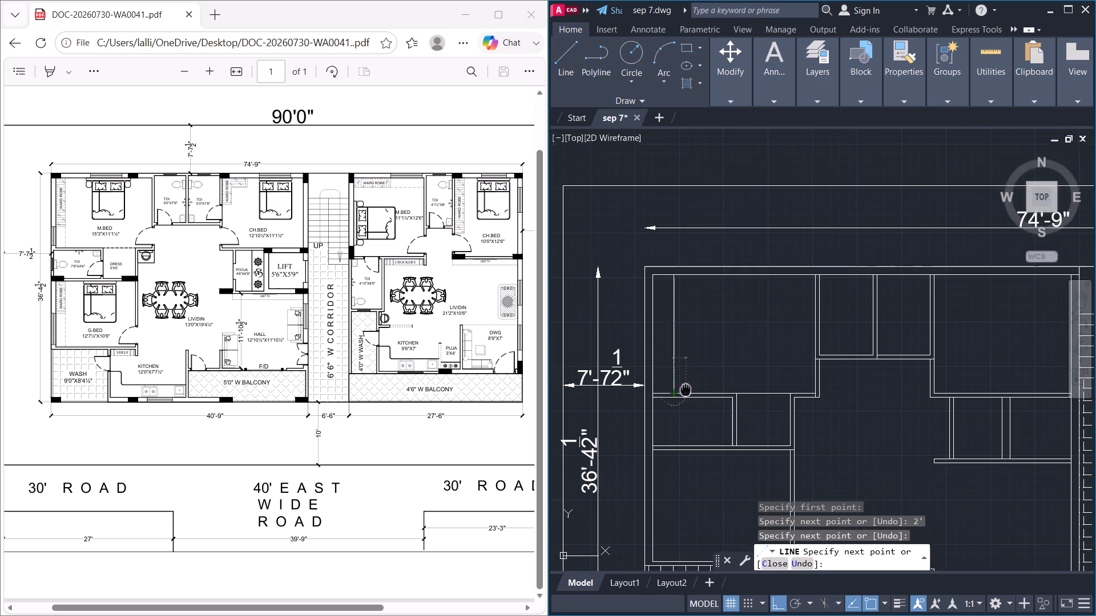
middle_drag(685, 385, 646, 261)
key(space)
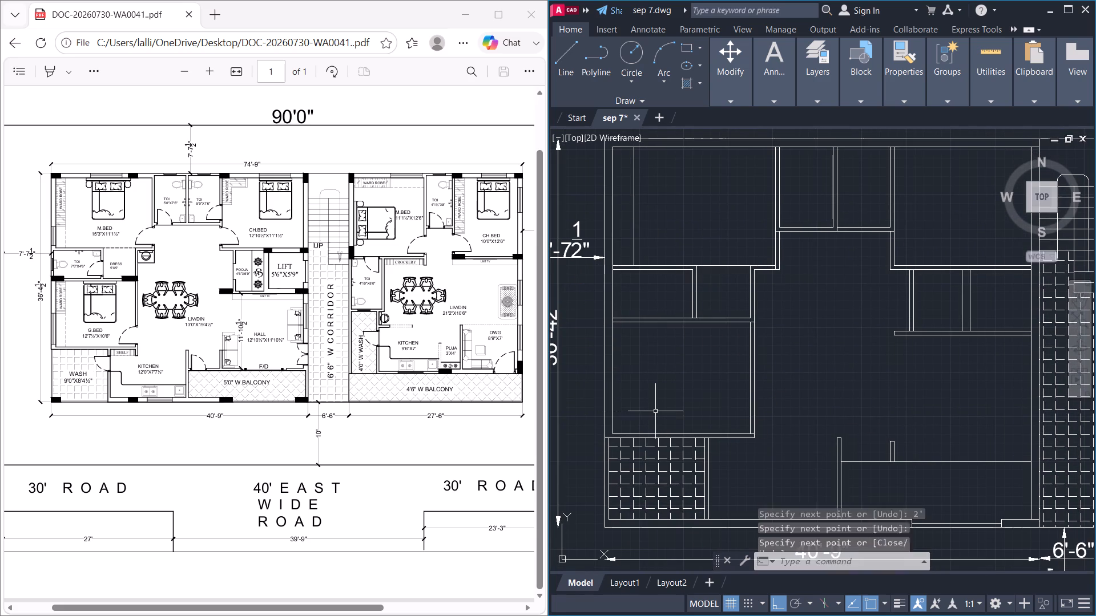
Draw the lower-left bedroom's vertical wardrobe line from its top wall to its bottom wall, aligned with the upper bedroom's wardrobe line.
key(space)
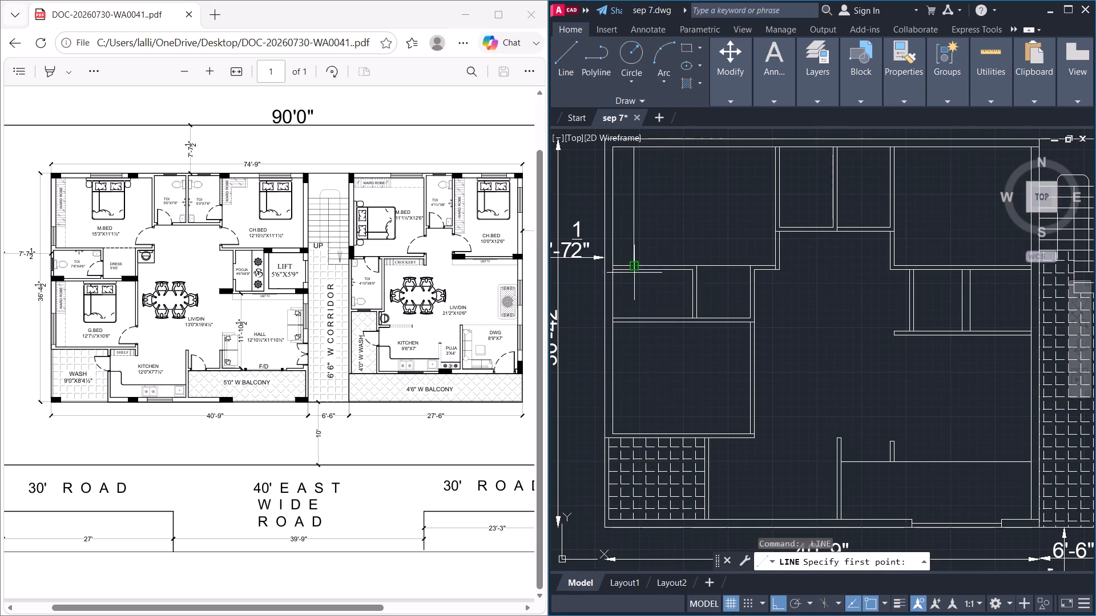
click(635, 322)
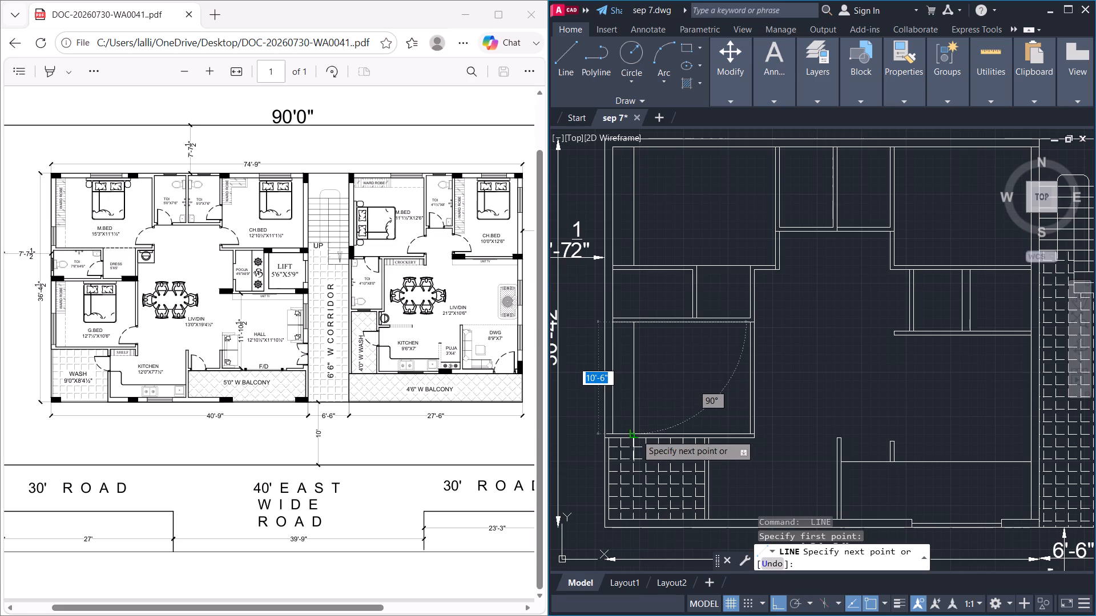
click(635, 433)
key(space)
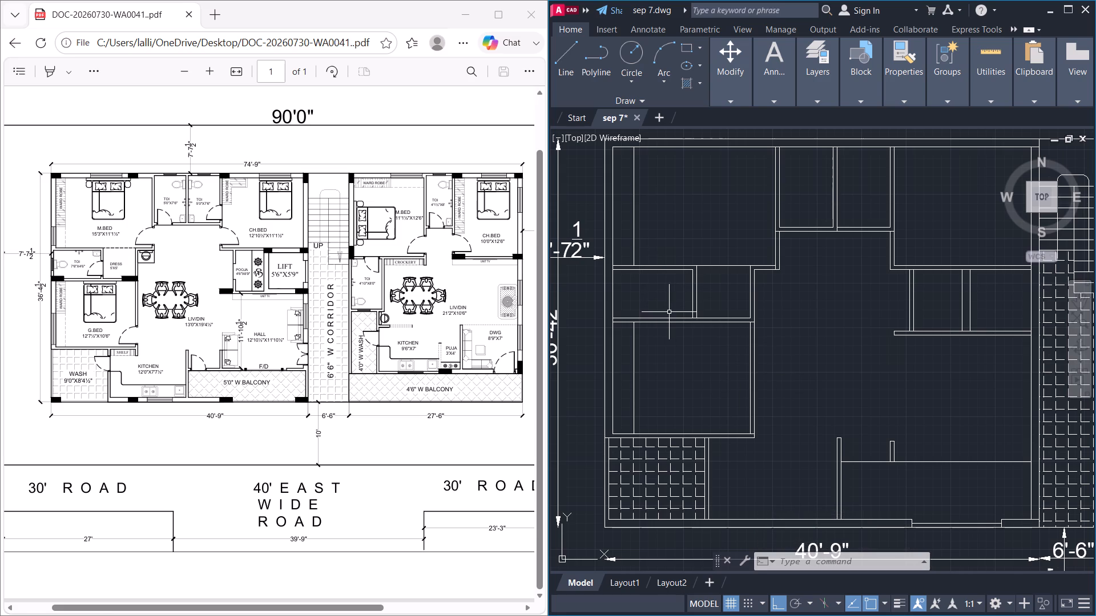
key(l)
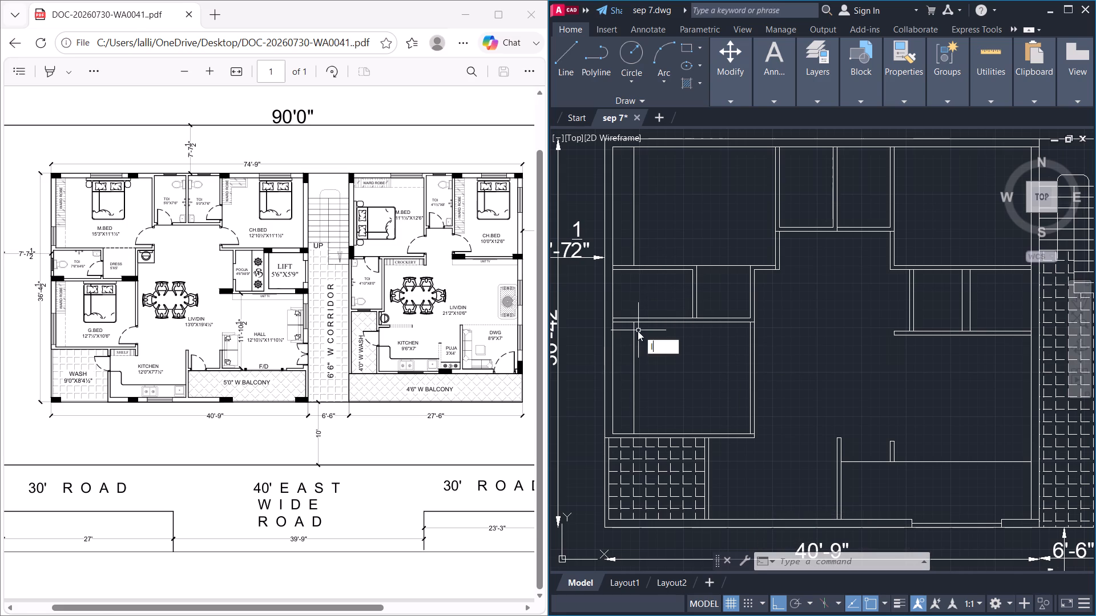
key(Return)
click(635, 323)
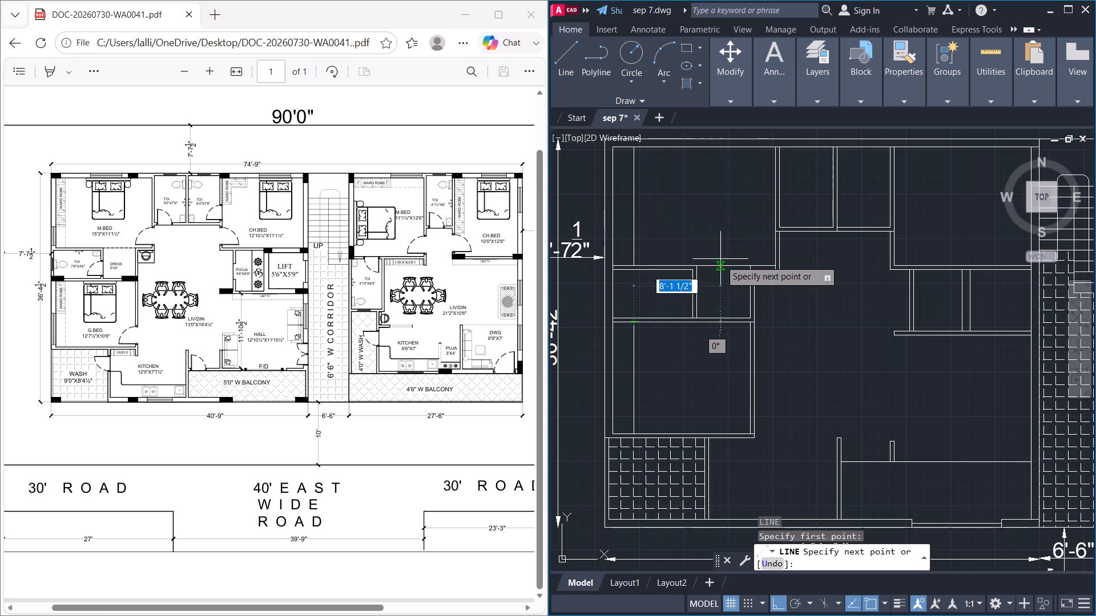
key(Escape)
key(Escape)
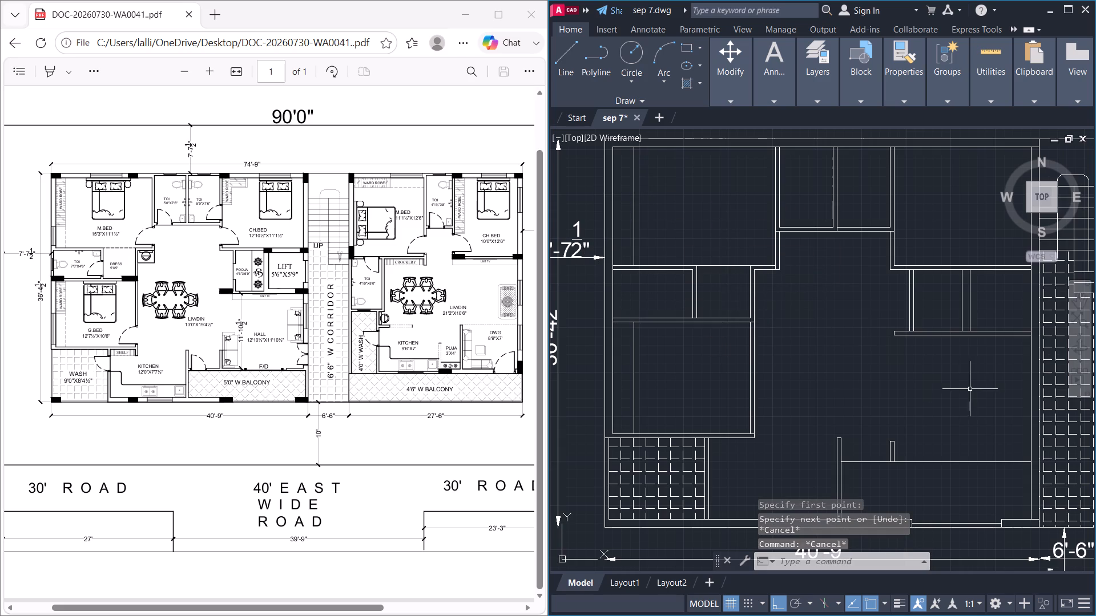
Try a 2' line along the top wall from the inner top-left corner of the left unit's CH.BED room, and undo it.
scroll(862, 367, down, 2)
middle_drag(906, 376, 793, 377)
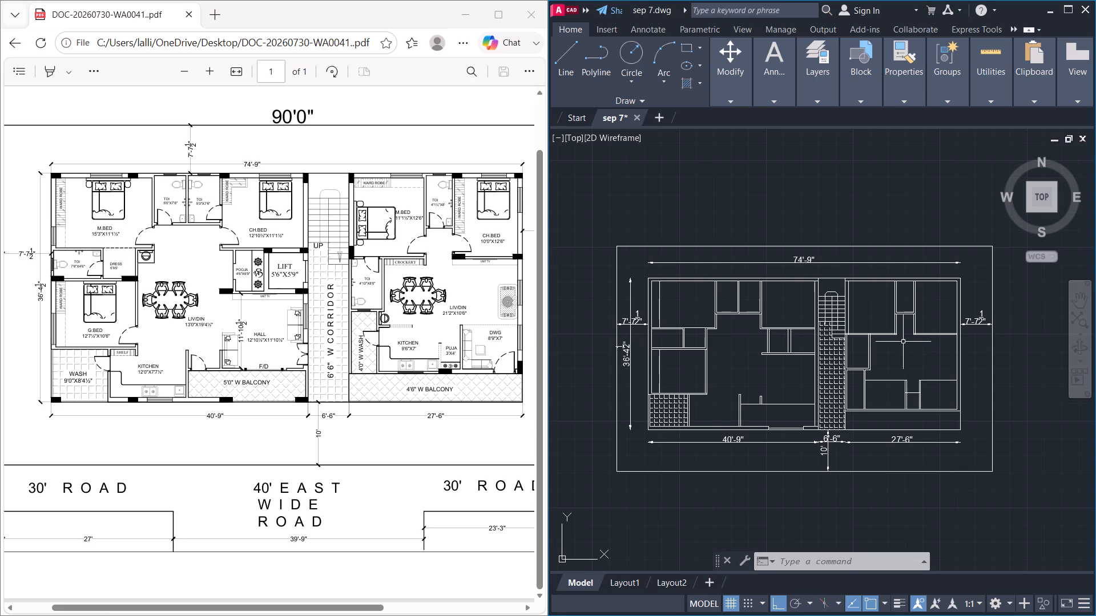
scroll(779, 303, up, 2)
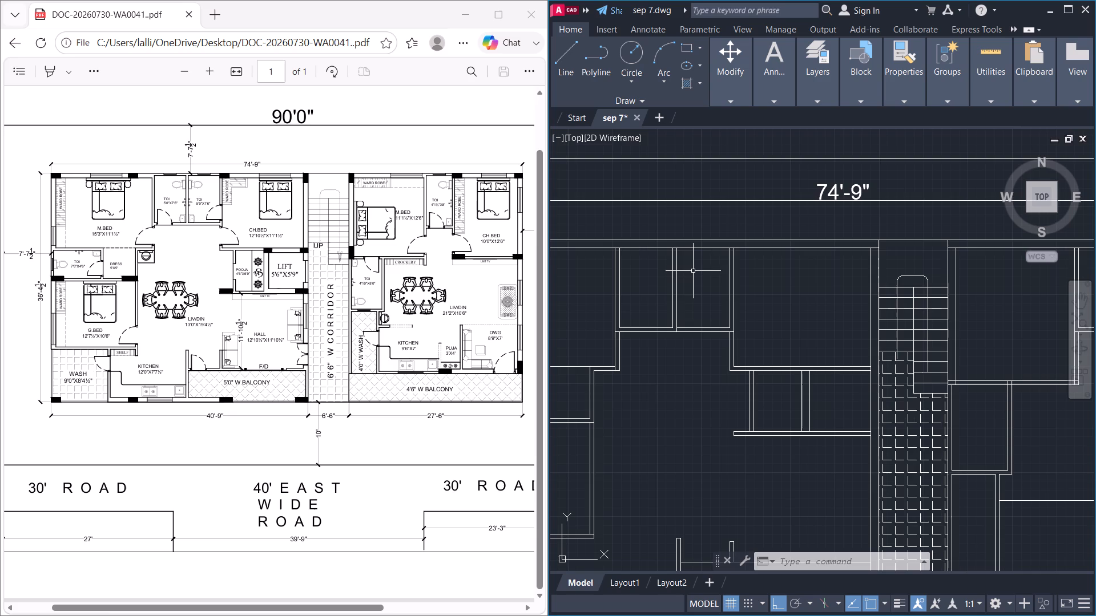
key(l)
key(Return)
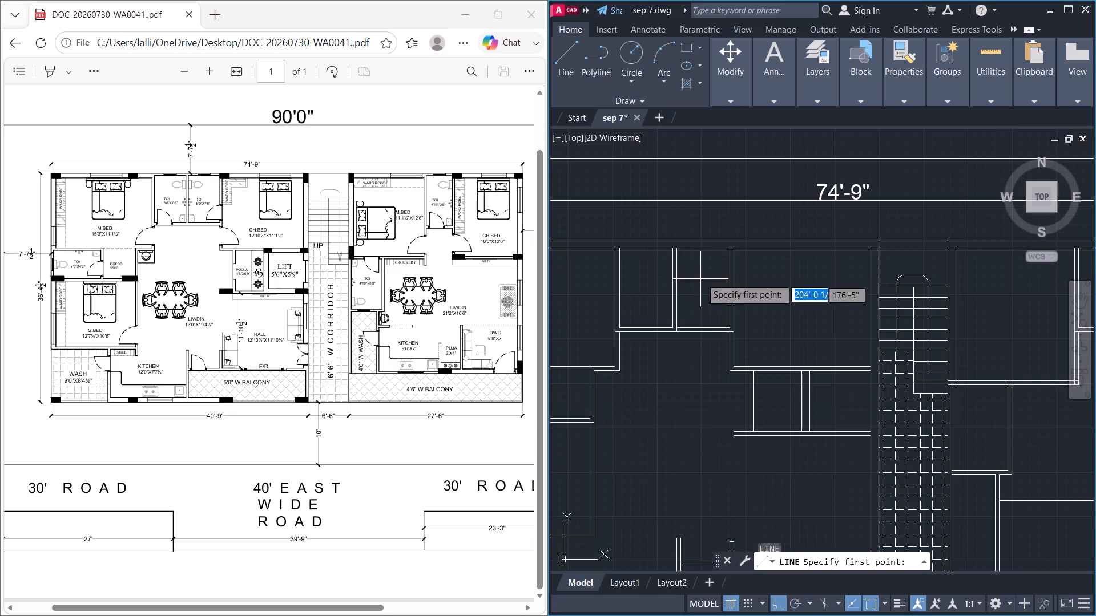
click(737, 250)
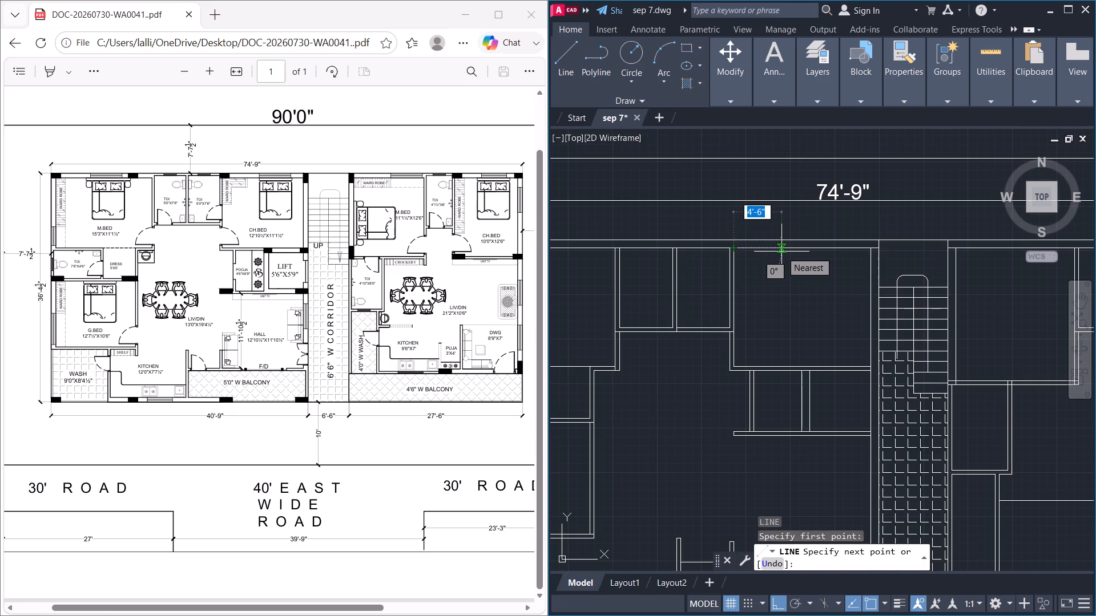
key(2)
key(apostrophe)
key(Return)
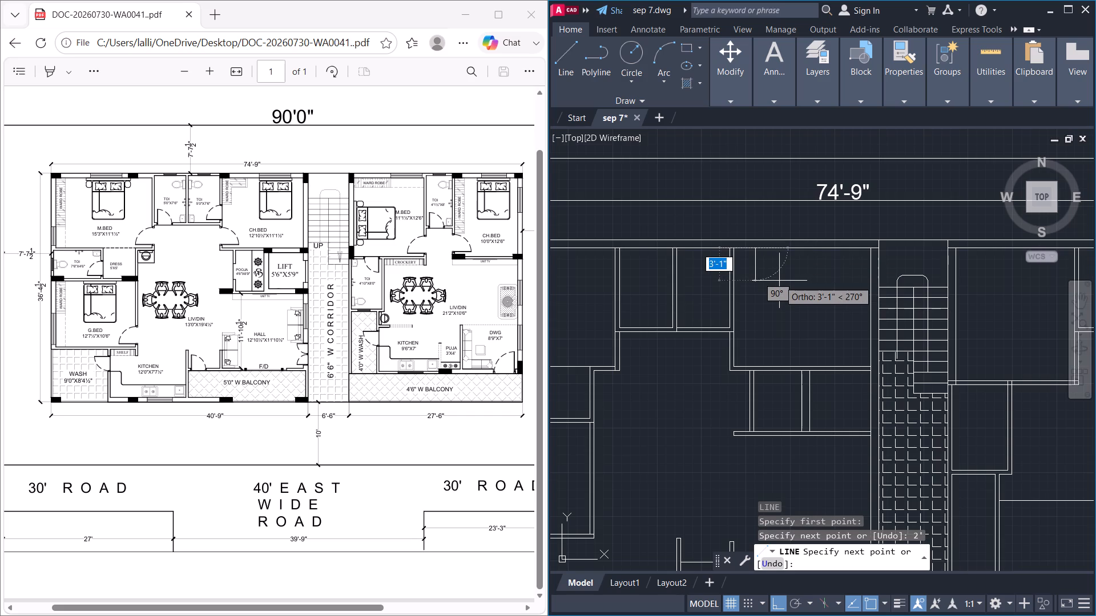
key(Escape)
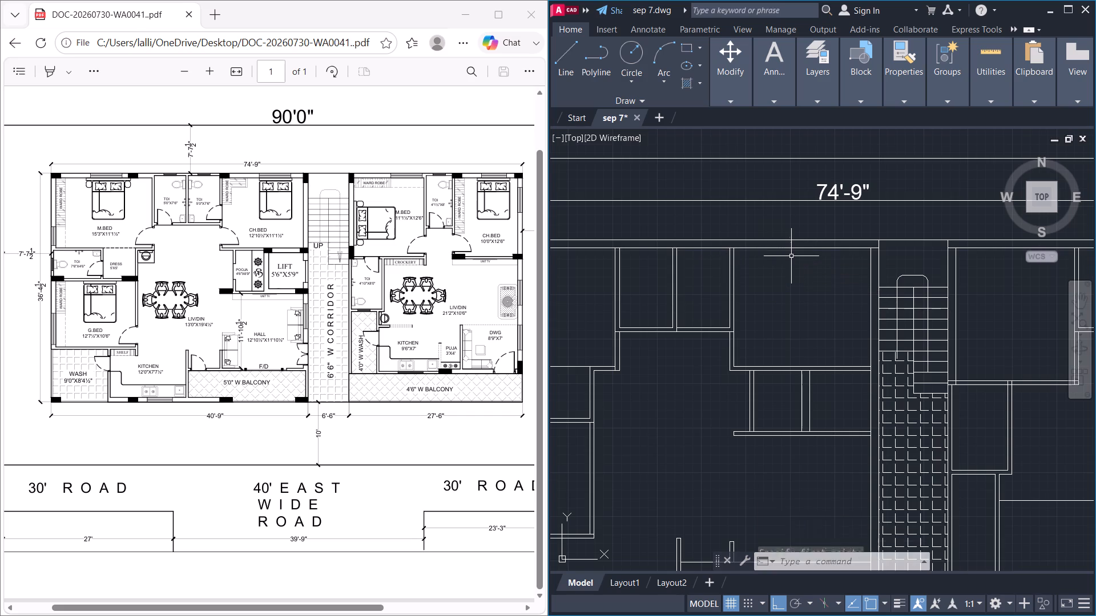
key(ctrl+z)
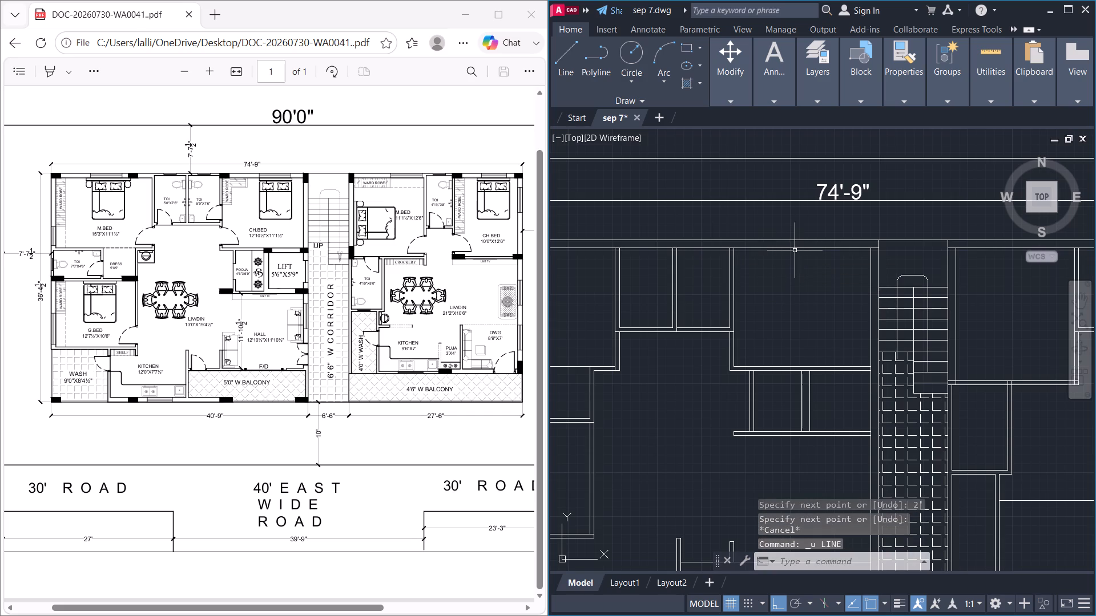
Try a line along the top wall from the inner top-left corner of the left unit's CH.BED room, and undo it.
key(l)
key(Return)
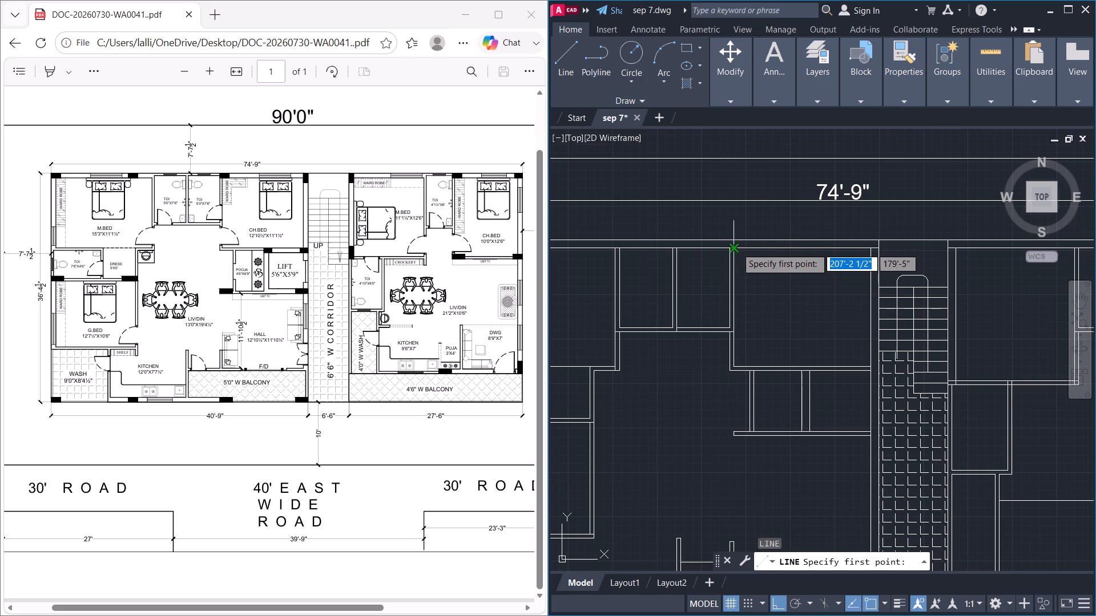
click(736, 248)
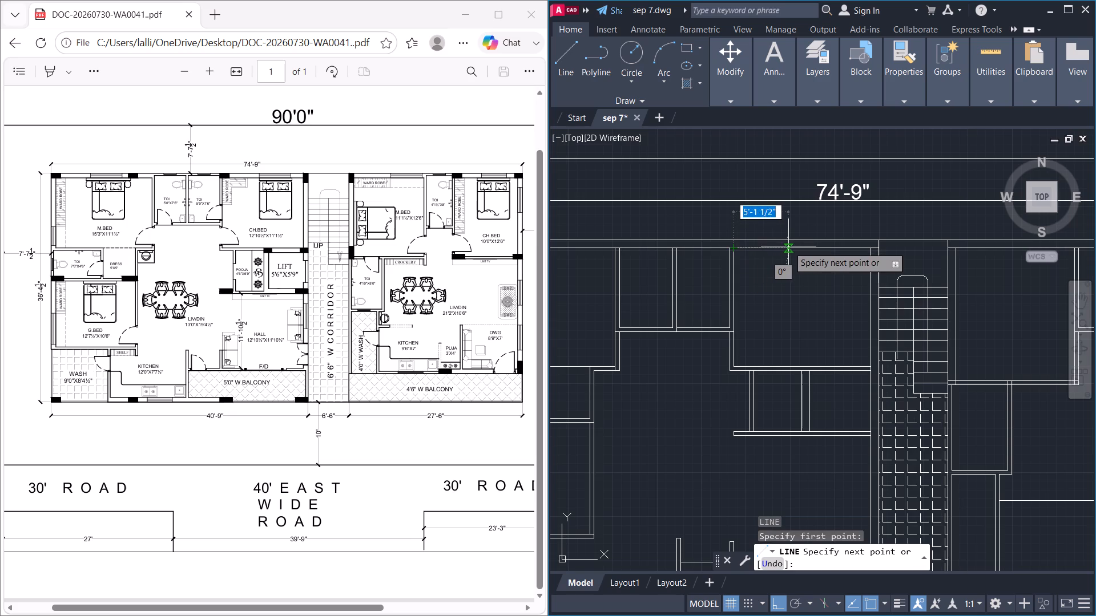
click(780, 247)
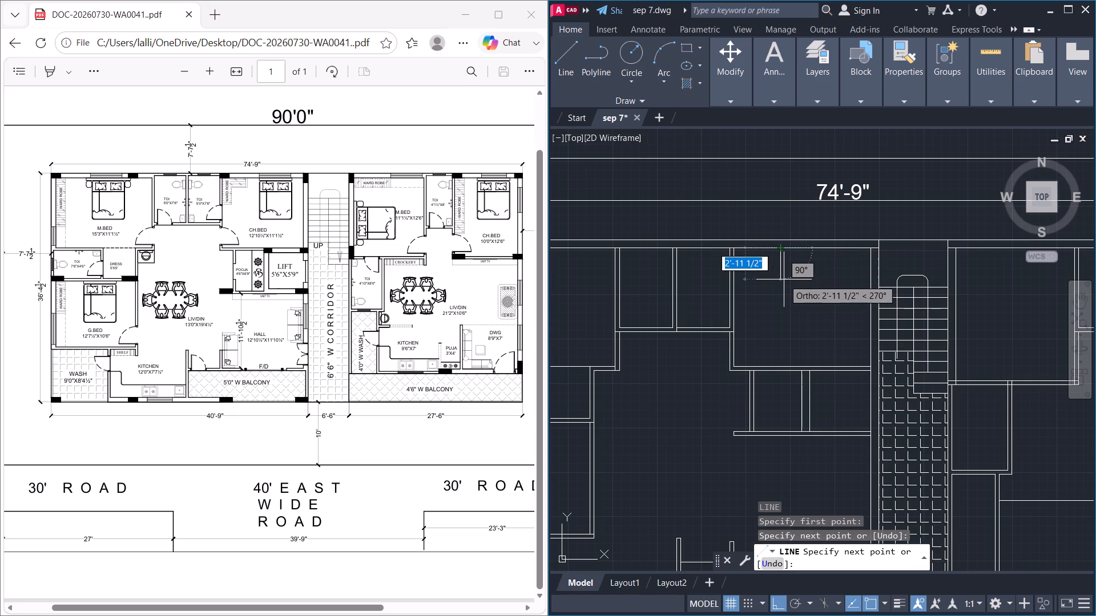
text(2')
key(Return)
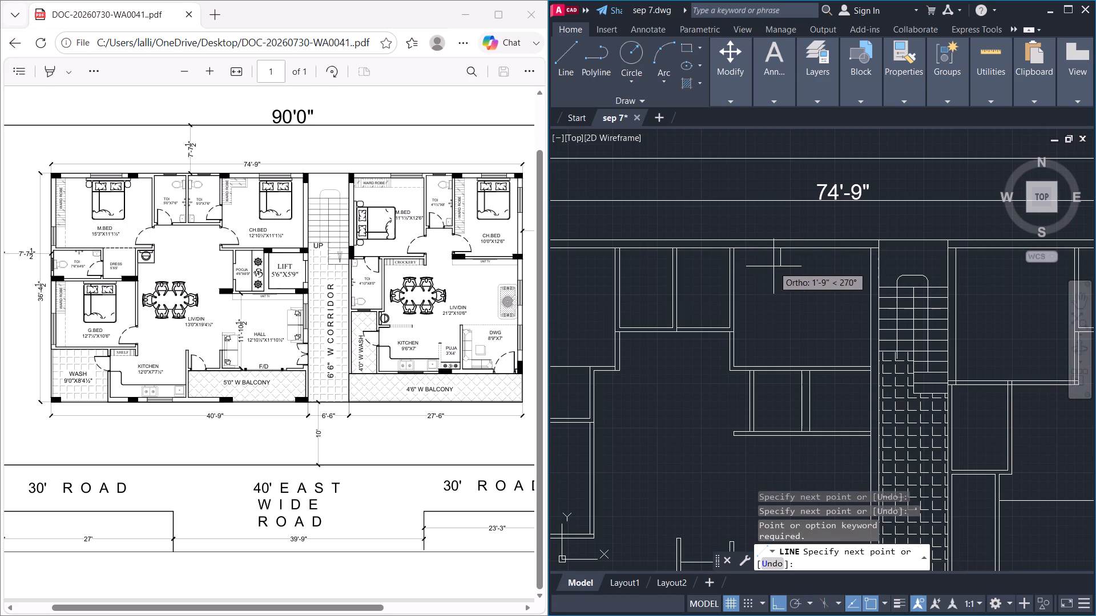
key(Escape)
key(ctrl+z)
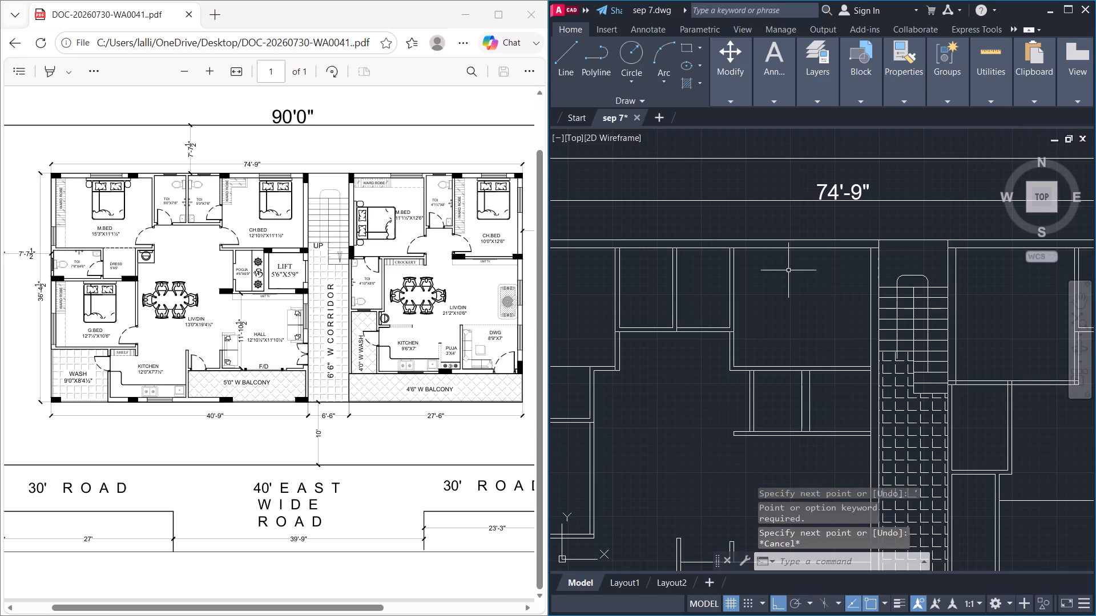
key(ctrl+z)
Draw the left unit's CH.BED stepped wardrobe outline from the inner top-left corner: 2' down, about 2'-2 1/2" left, down, and back to the left wall.
middle_drag(820, 245, 815, 253)
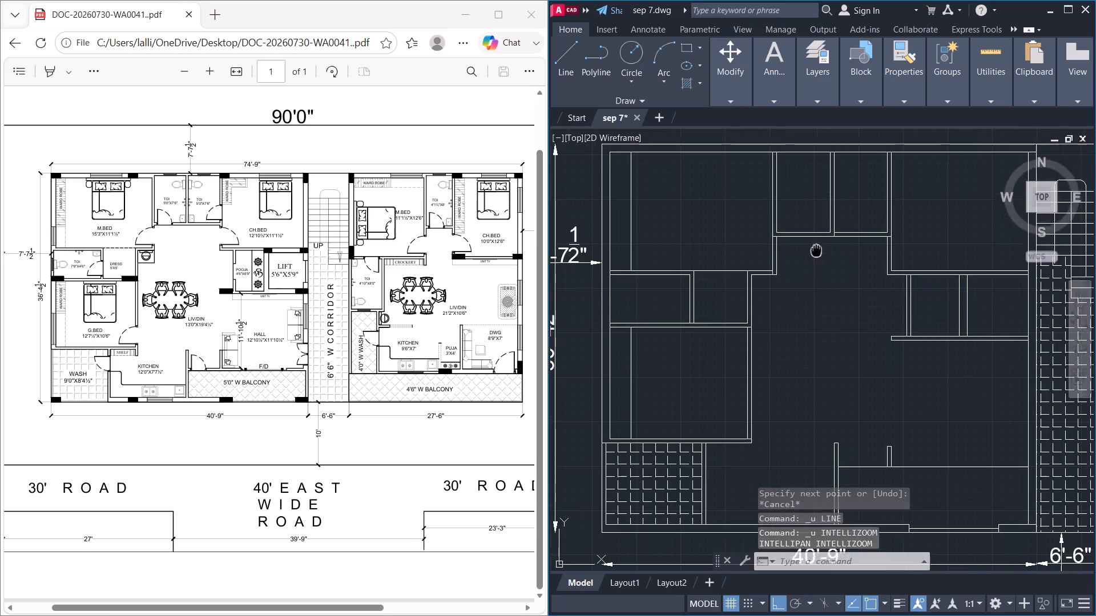
middle_drag(815, 253, 723, 325)
scroll(816, 253, up, 1)
key(l)
key(Return)
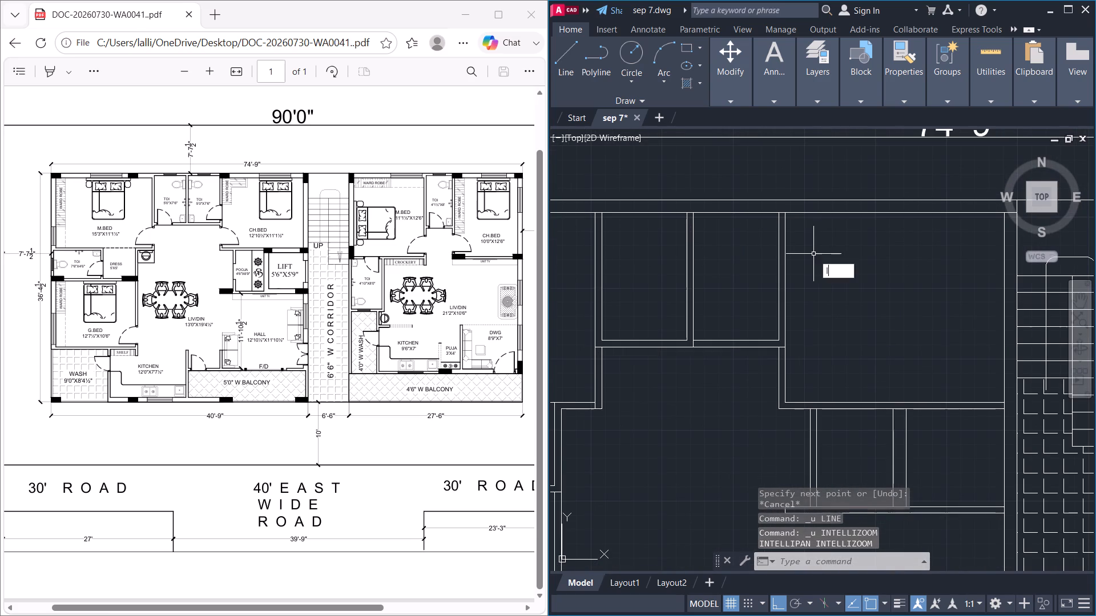
click(787, 215)
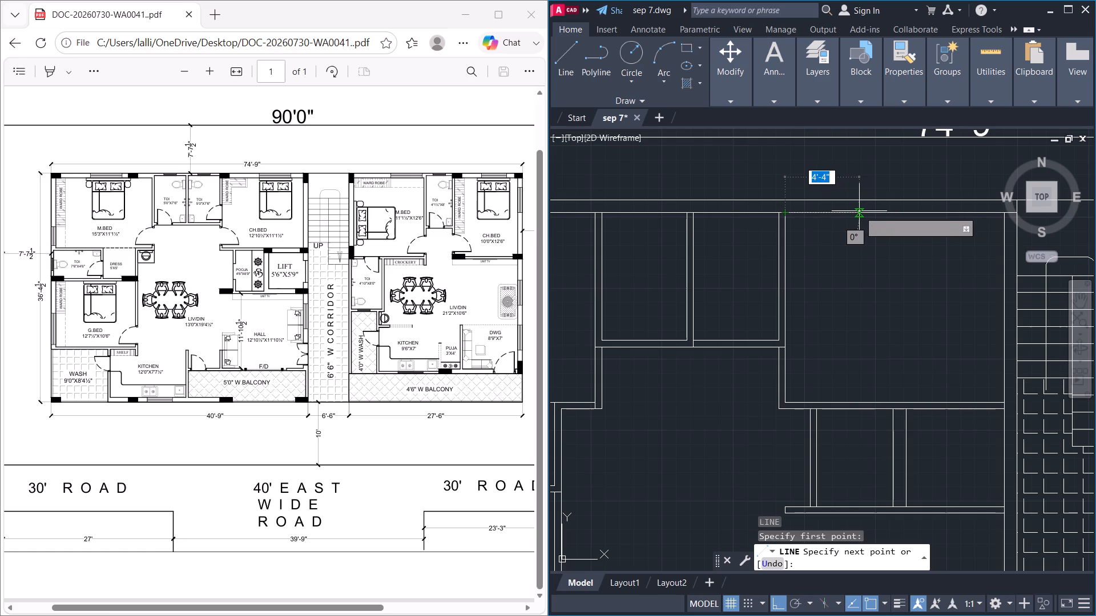
click(850, 211)
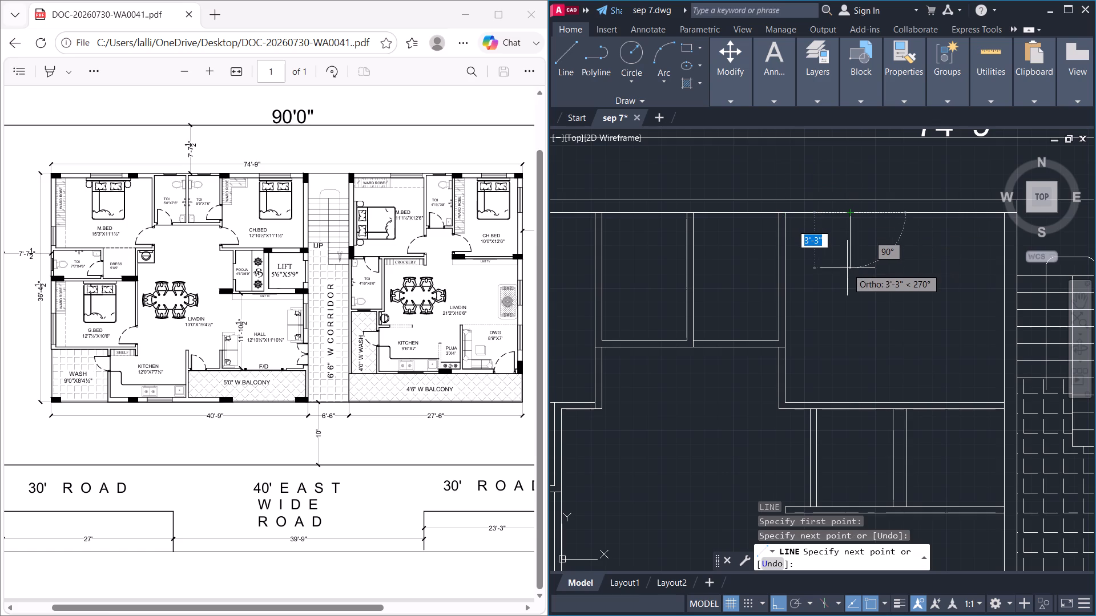
key(2)
key(apostrophe)
key(Return)
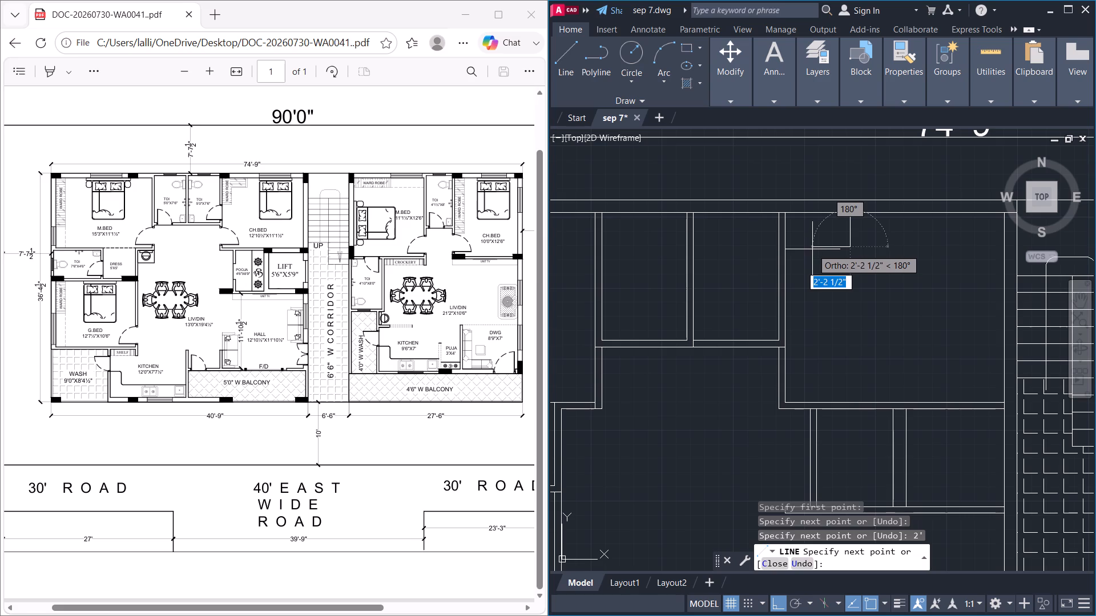
click(812, 249)
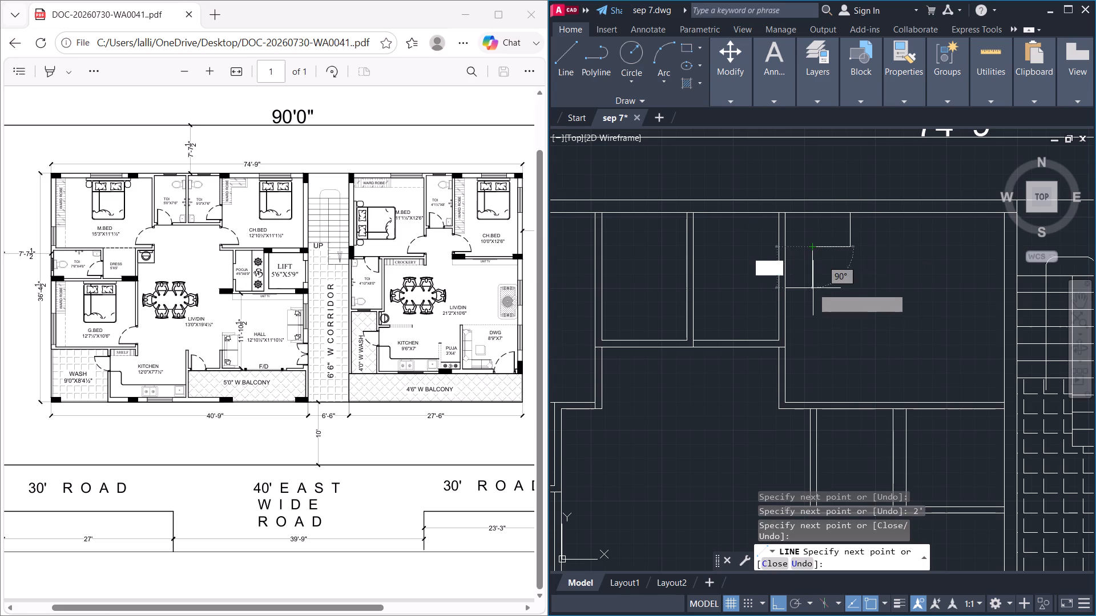
click(814, 308)
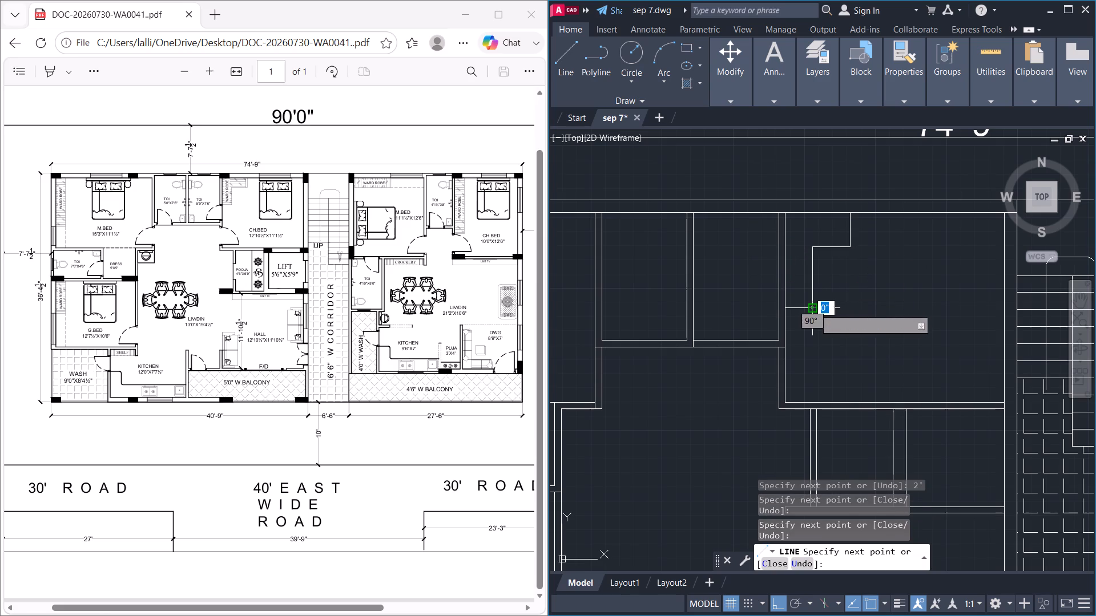
click(785, 305)
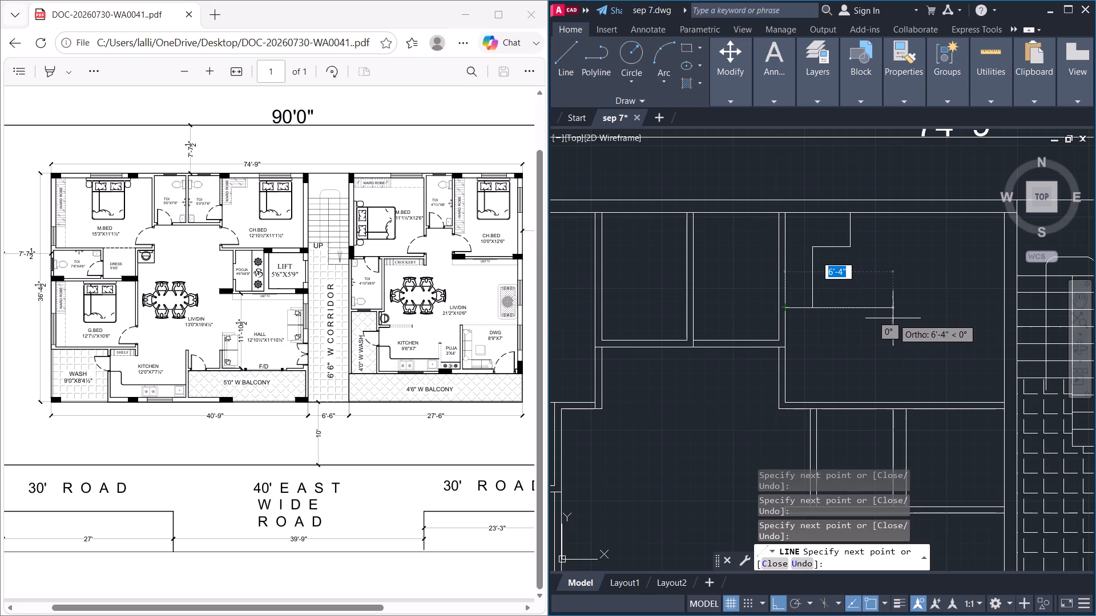
key(Escape)
key(Escape)
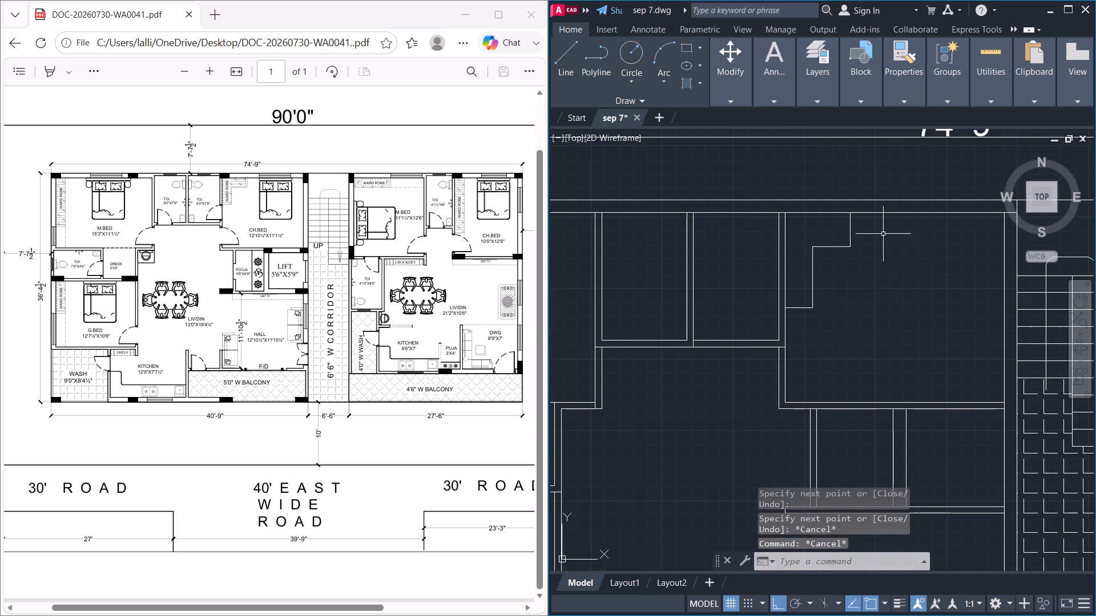
Move the 2' vertical end line of the CH.BED wardrobe slightly to the right.
click(851, 229)
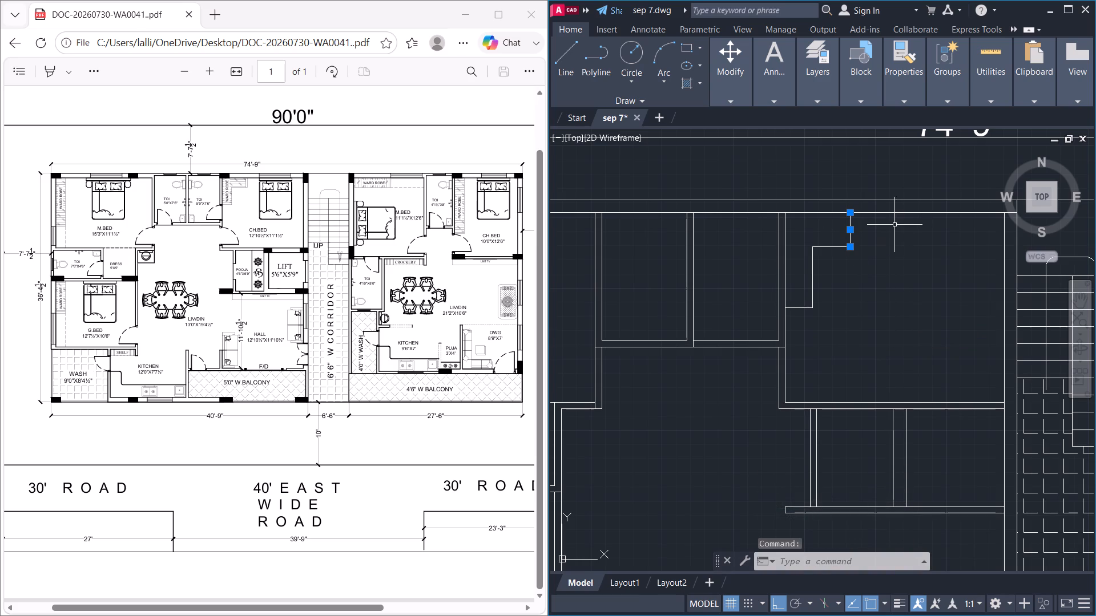
key(m)
key(Return)
click(853, 246)
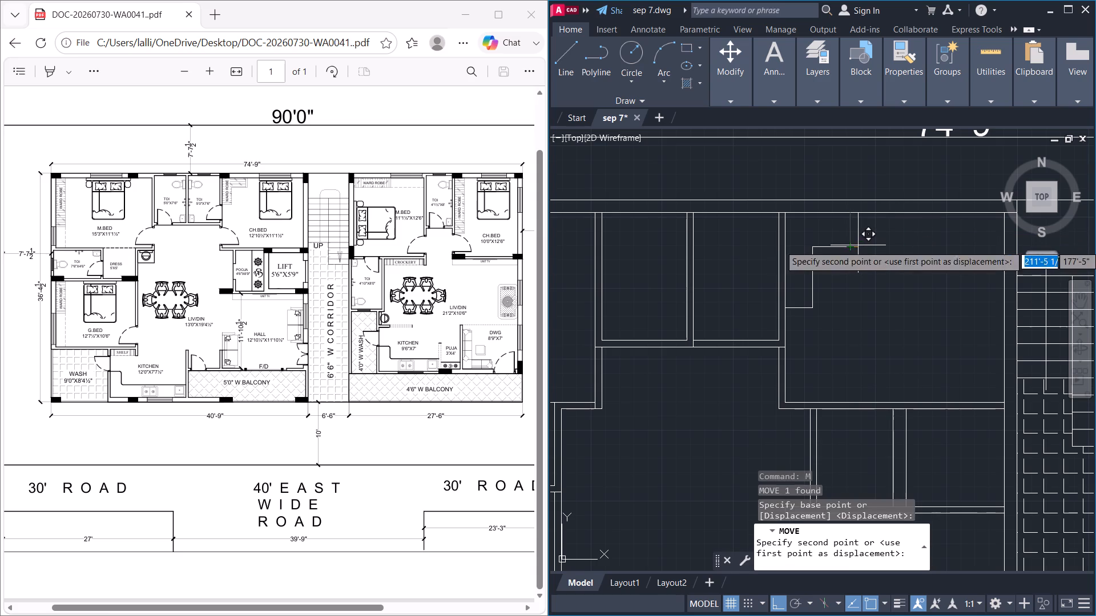
click(859, 245)
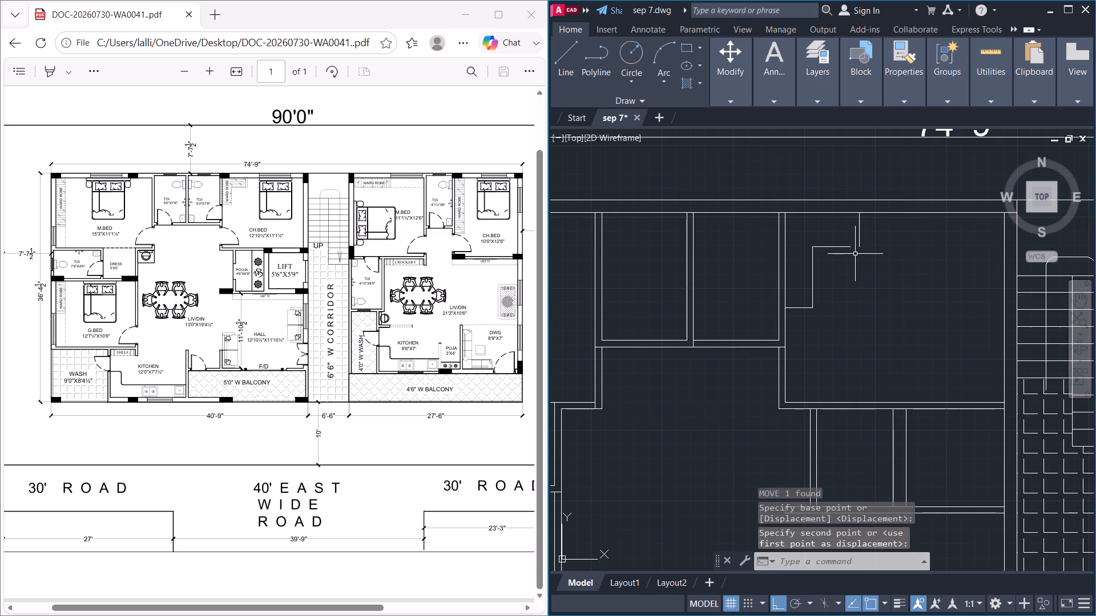
key(Escape)
Extend the wardrobe's upper horizontal line to meet the moved vertical end line.
text(ex)
key(Return)
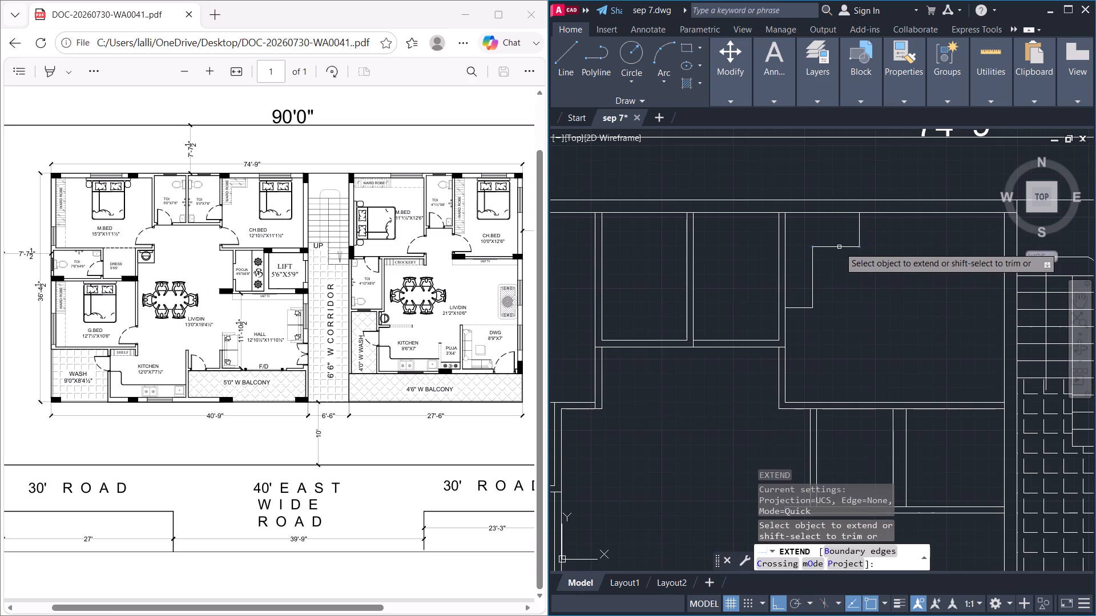
click(839, 247)
key(Escape)
key(Escape)
key(Escape)
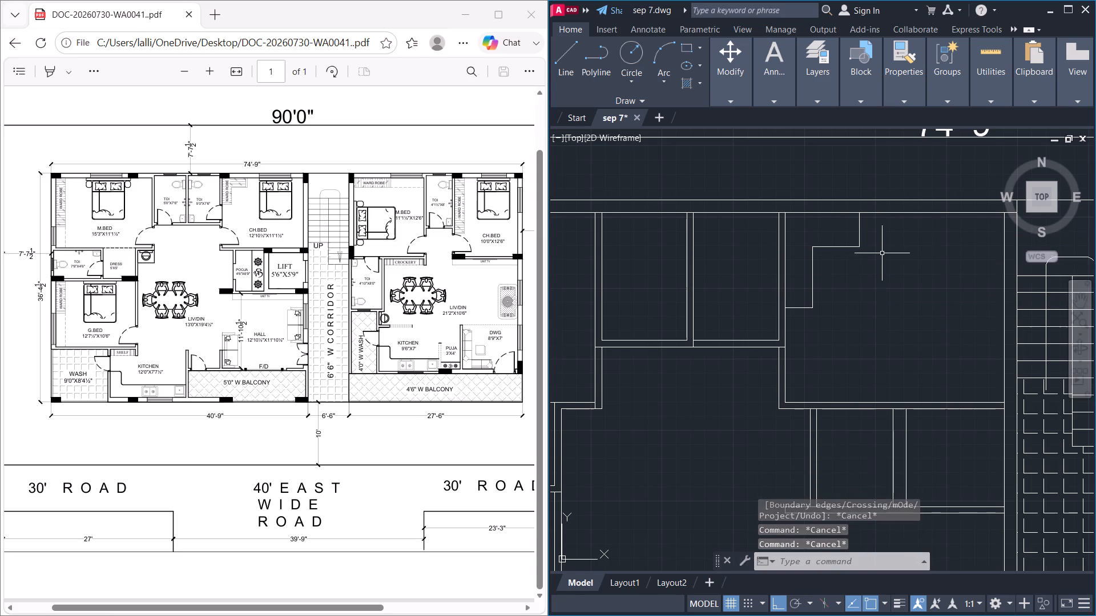
Draw the right unit's CH.BED wardrobe outline: 2' along the top wall from the inner top-left corner, with a vertical line down to the bottom wall.
scroll(893, 285, down, 3)
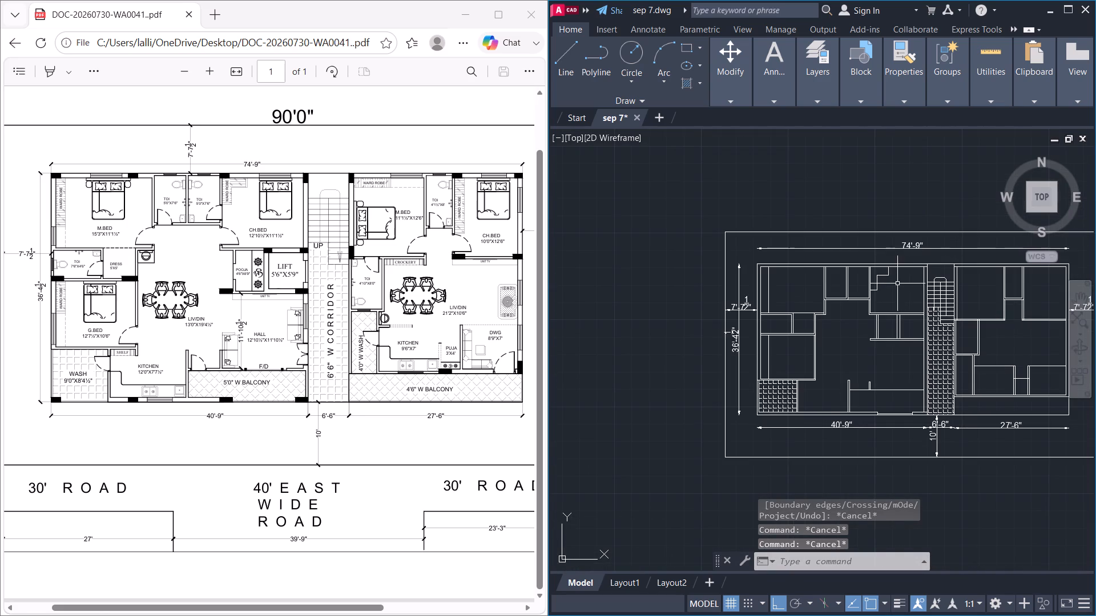
middle_drag(896, 285, 816, 273)
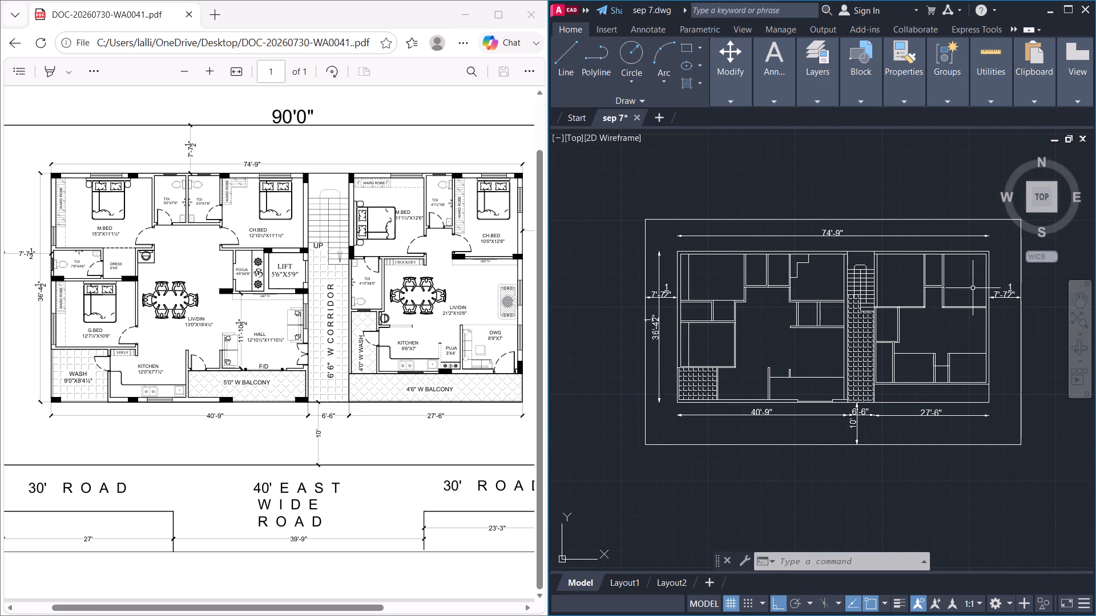
middle_drag(969, 287, 892, 293)
scroll(884, 288, up, 2)
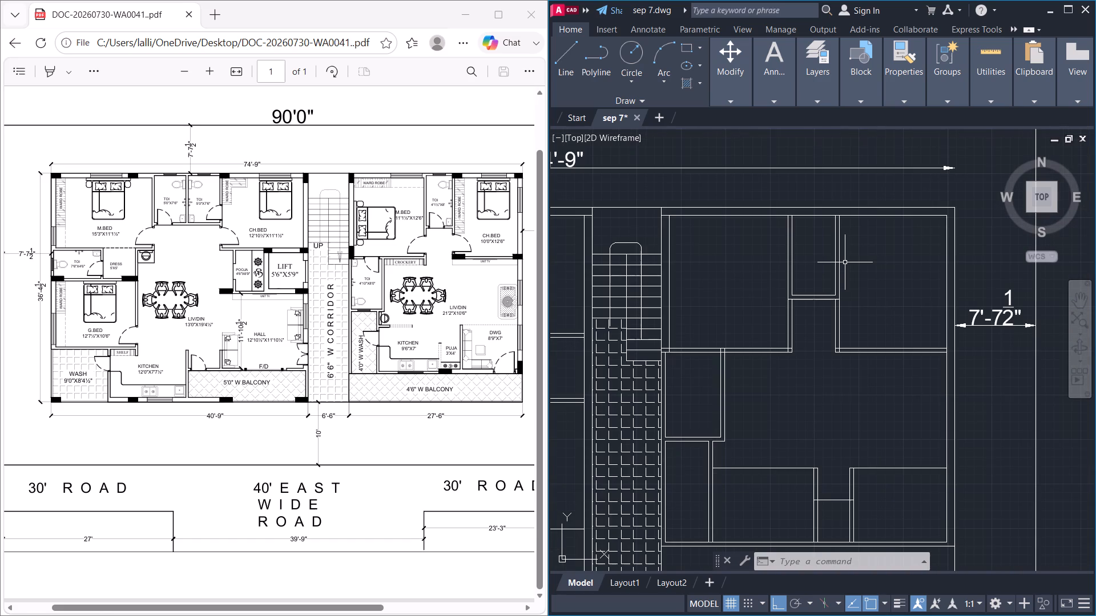
key(l)
key(Return)
click(841, 216)
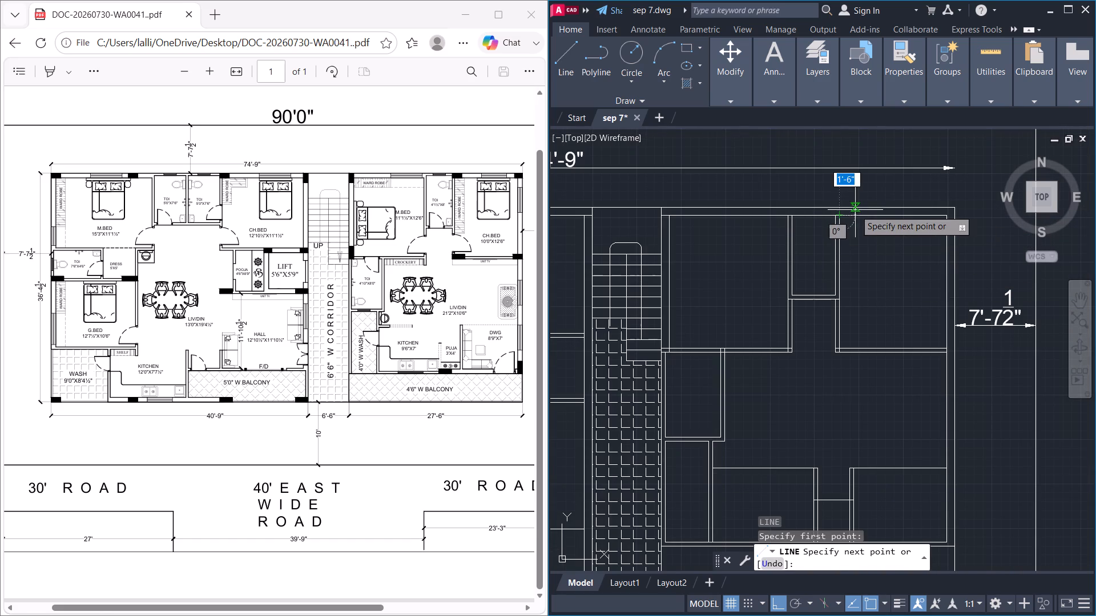
text(2')
key(Return)
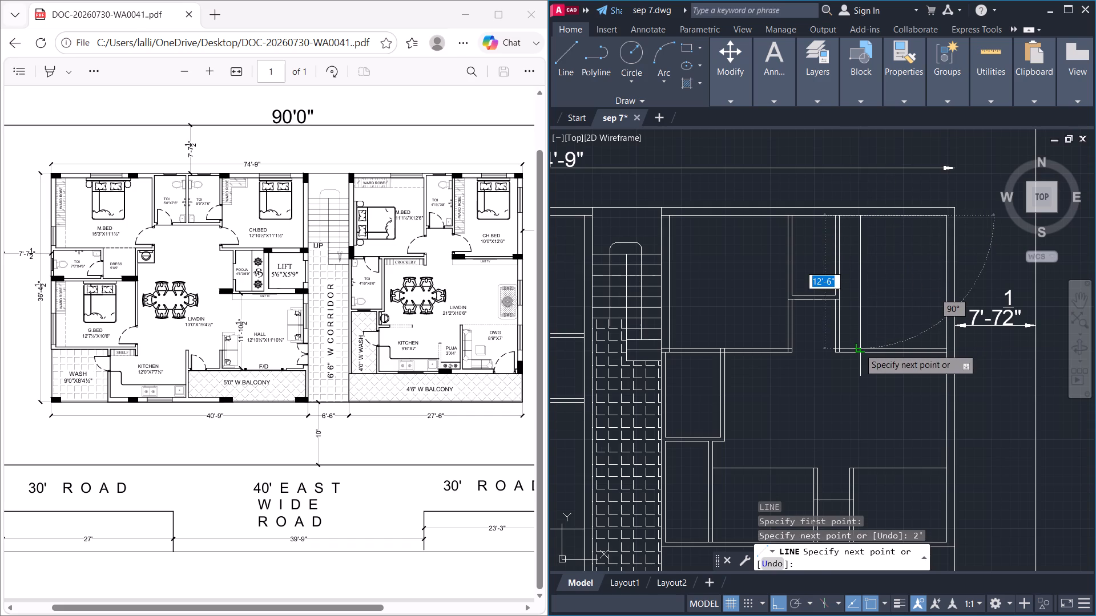
click(859, 348)
key(Escape)
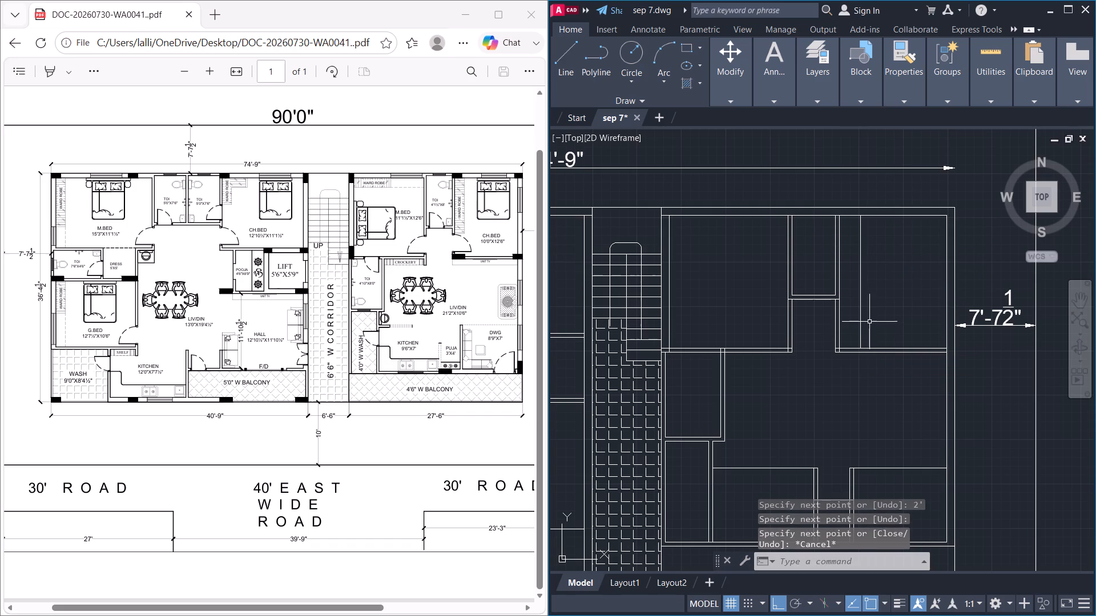
Delete the lower horizontal line of the left unit's CH.BED wardrobe outline.
scroll(857, 306, down, 1)
scroll(745, 363, down, 1)
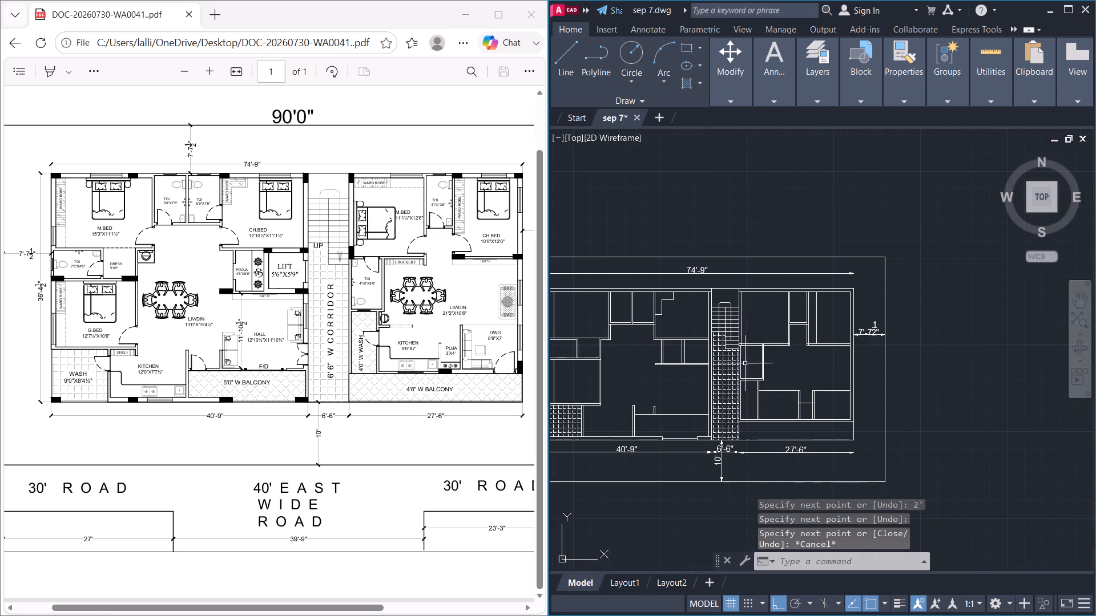
middle_drag(741, 372, 842, 355)
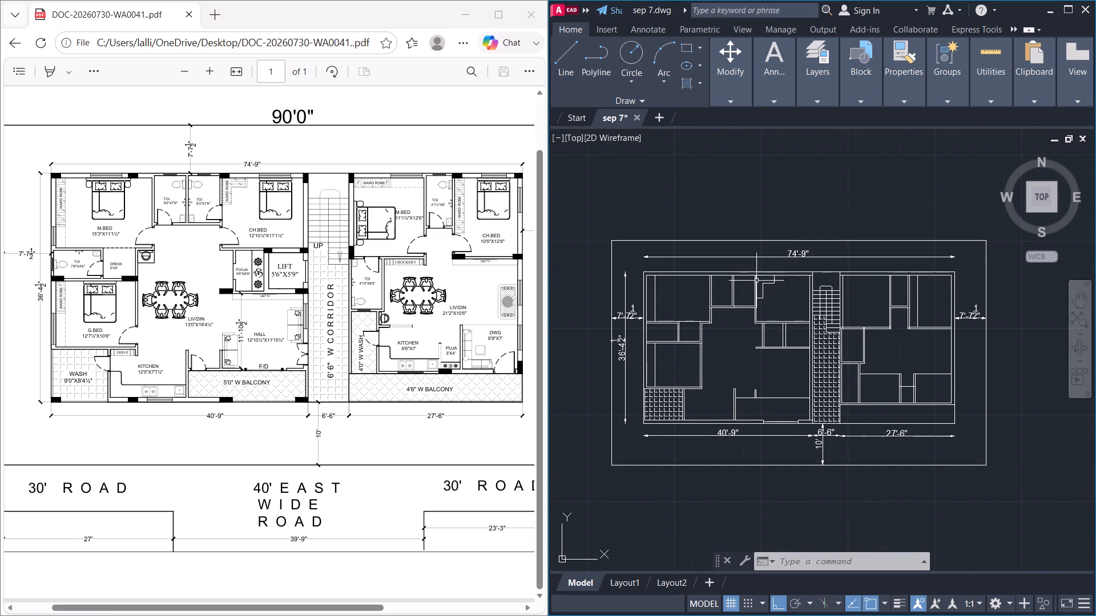
scroll(761, 292, up, 3)
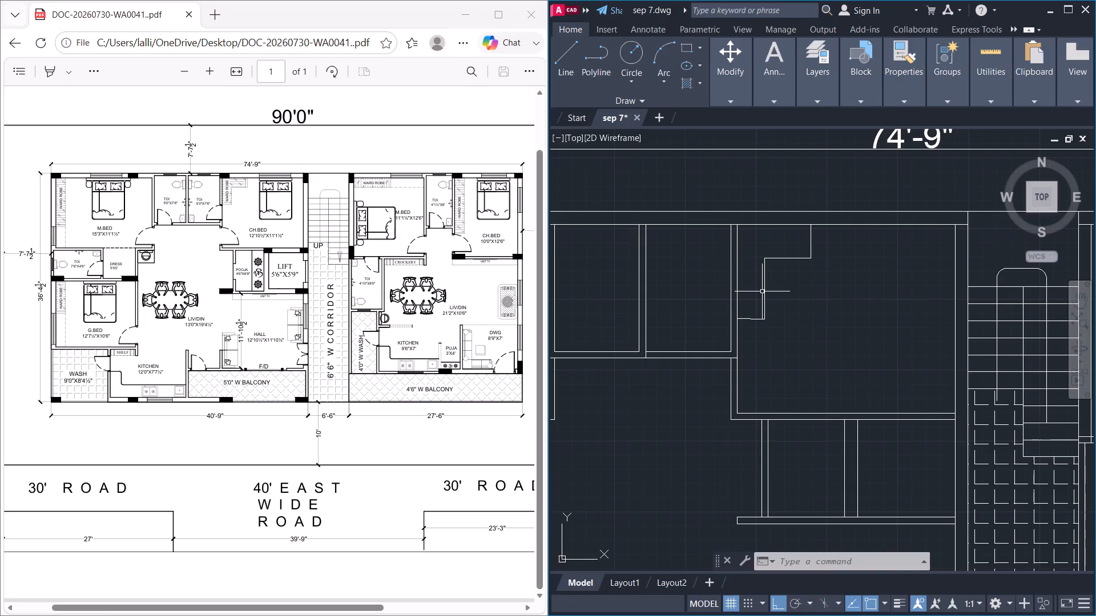
scroll(763, 327, up, 2)
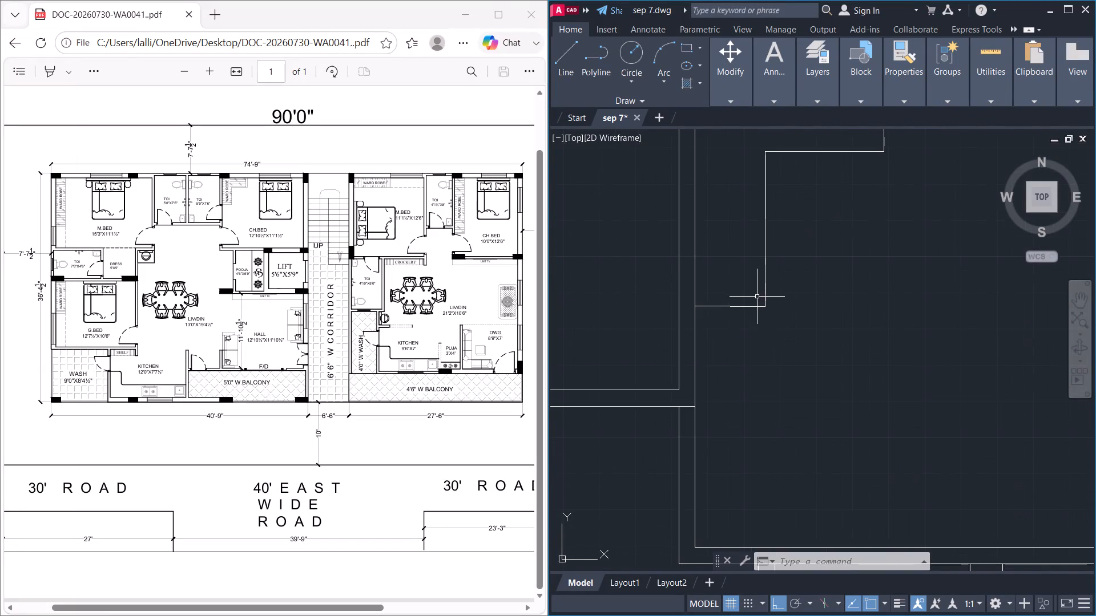
scroll(757, 301, down, 1)
click(745, 304)
key(Delete)
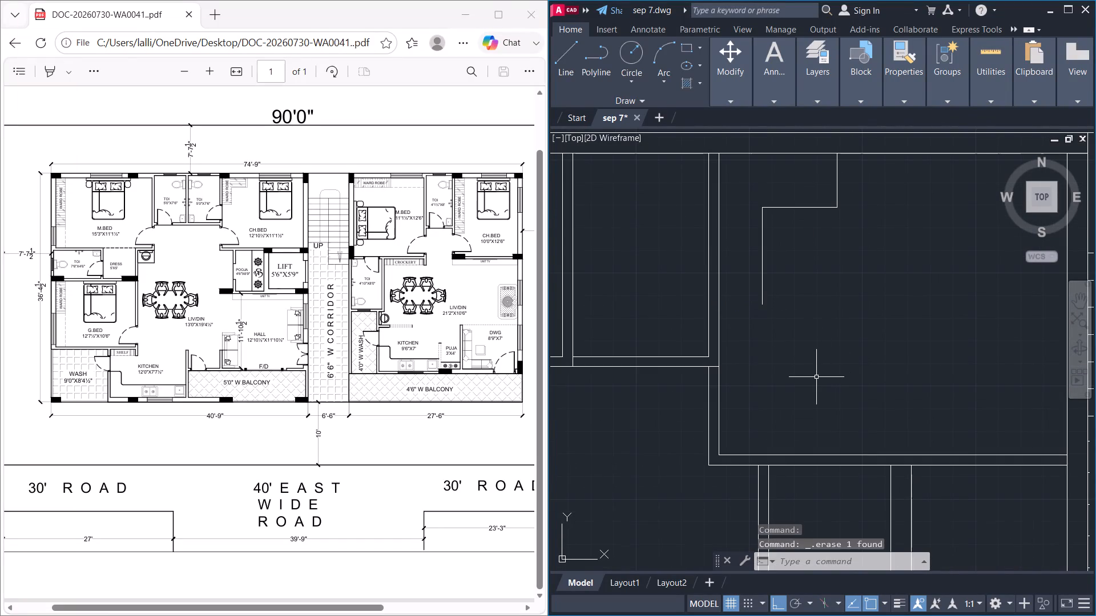
Draw a 2' horizontal line from the left wall at the CH.BED wardrobe's lower end, with a vertical line up to the wardrobe's horizontal line.
key(l)
key(Return)
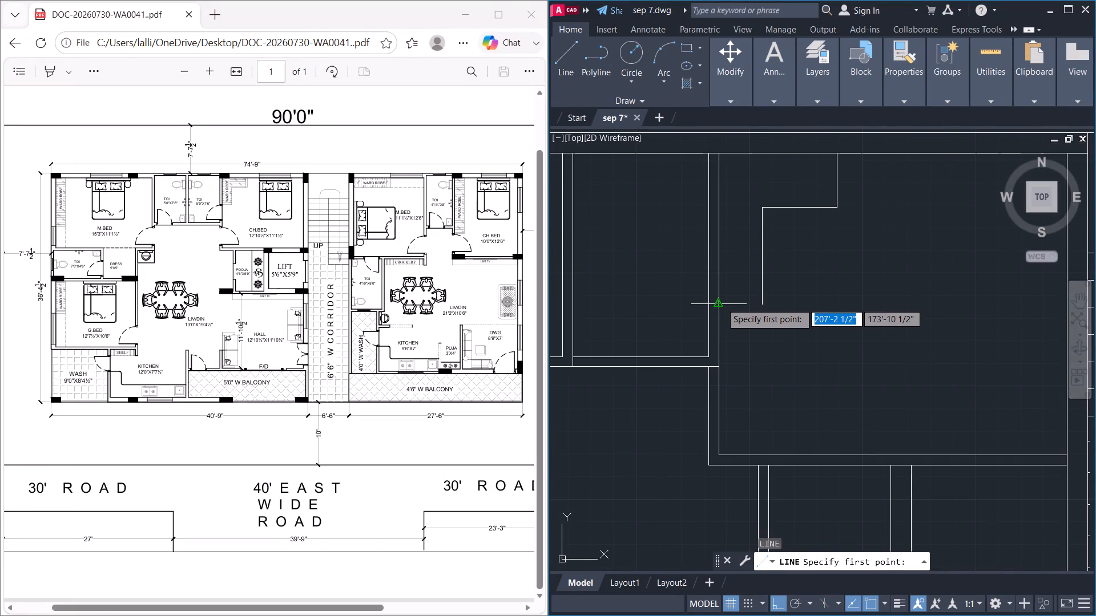
click(721, 303)
key(2)
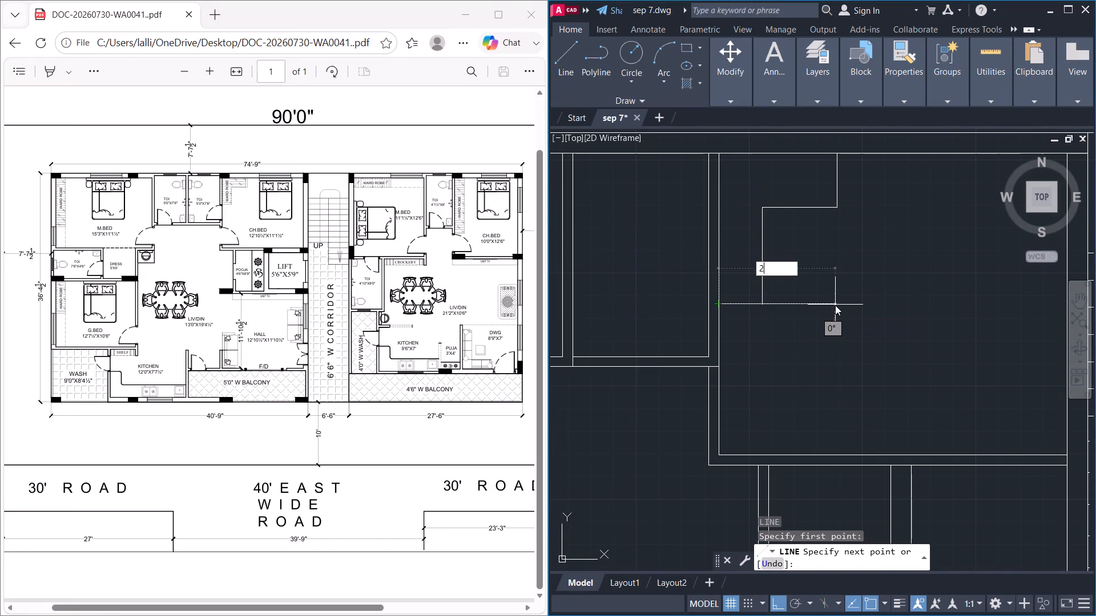
key(apostrophe)
key(Return)
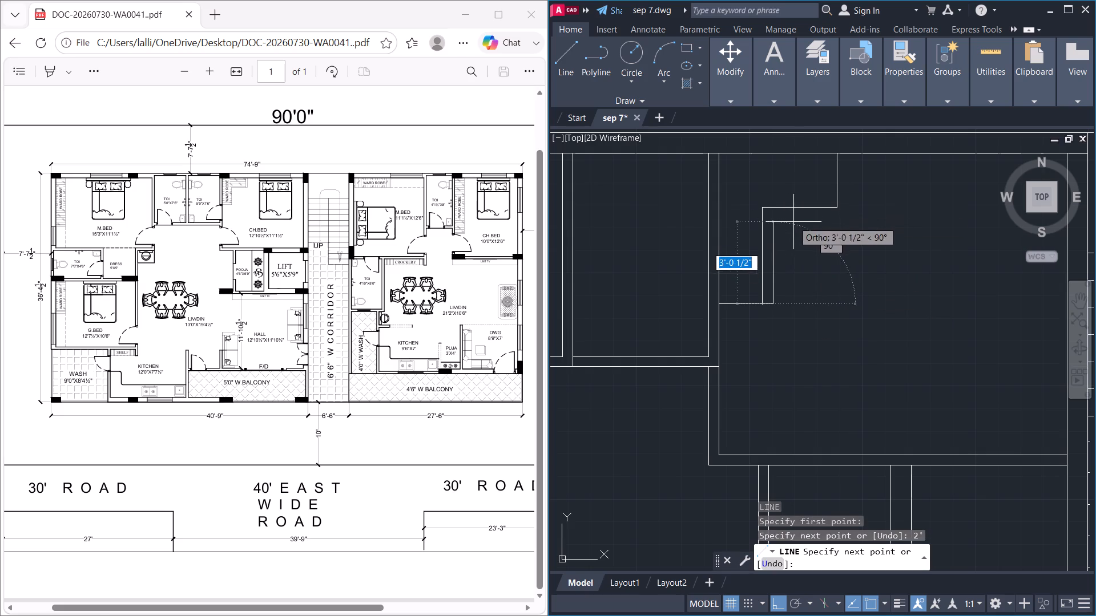
click(775, 206)
key(Escape)
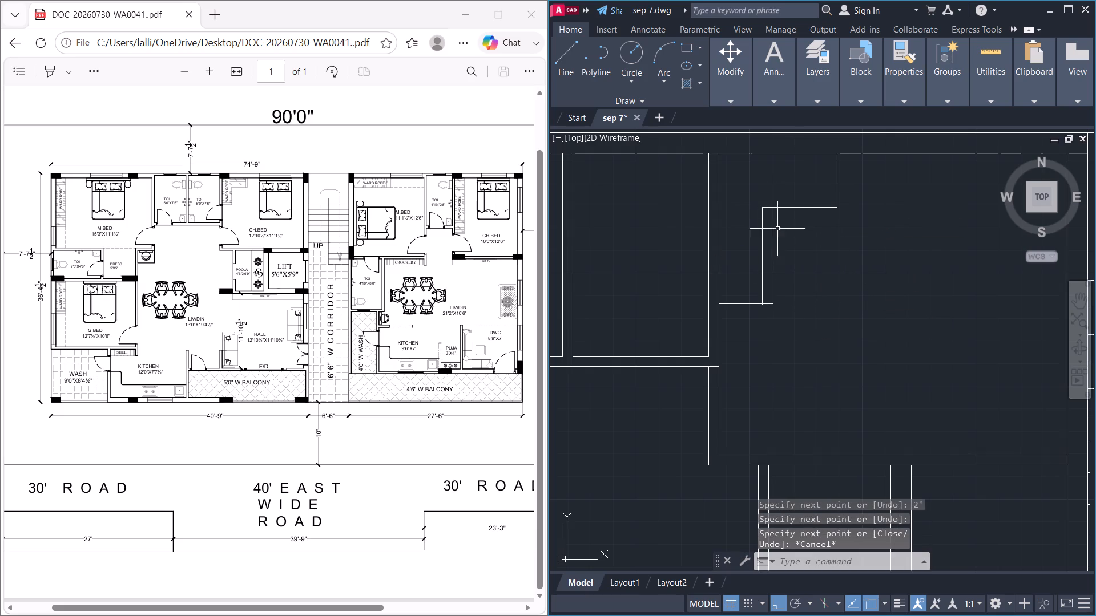
Delete the old vertical line just left of the new one in the left unit's CH.BED wardrobe outline.
click(764, 250)
key(Delete)
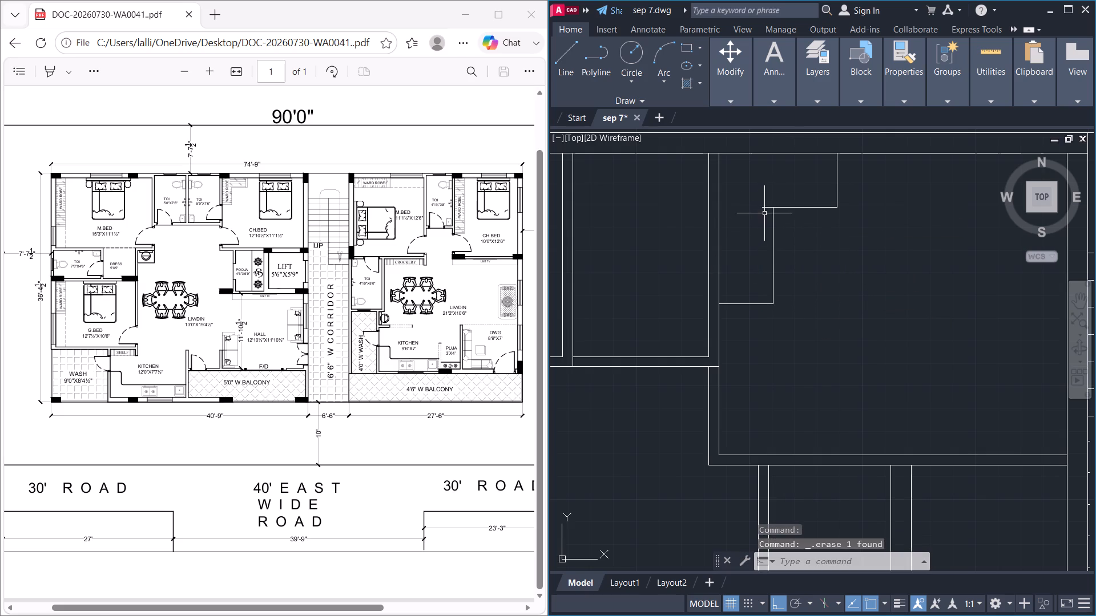
Trim the short stub of the CH.BED wardrobe's horizontal line that overhangs past the new vertical line.
key(t)
key(r)
key(Return)
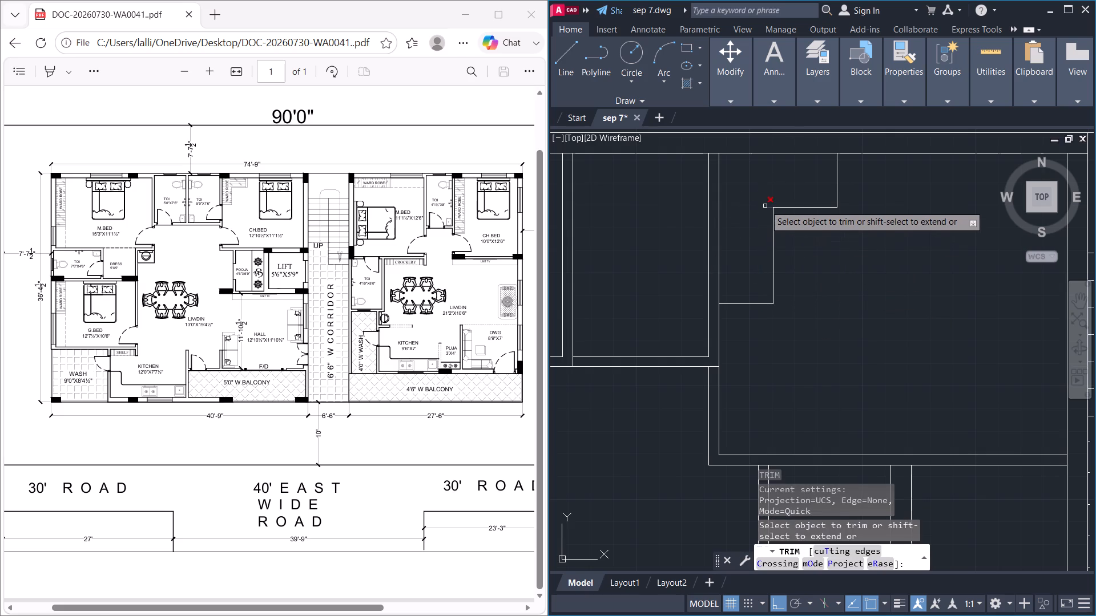
click(765, 207)
key(Escape)
key(Escape)
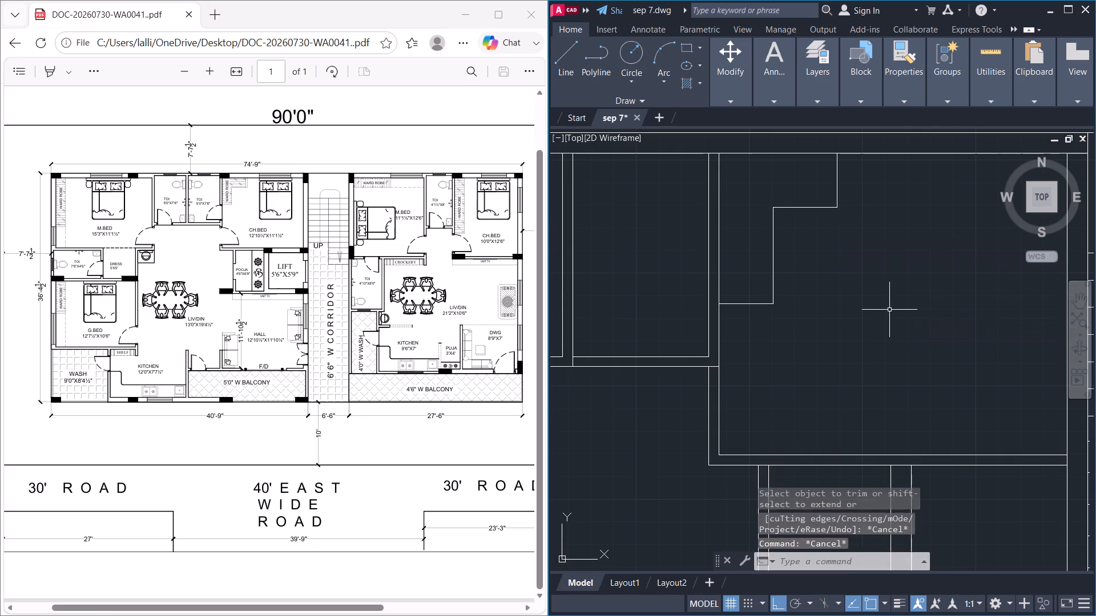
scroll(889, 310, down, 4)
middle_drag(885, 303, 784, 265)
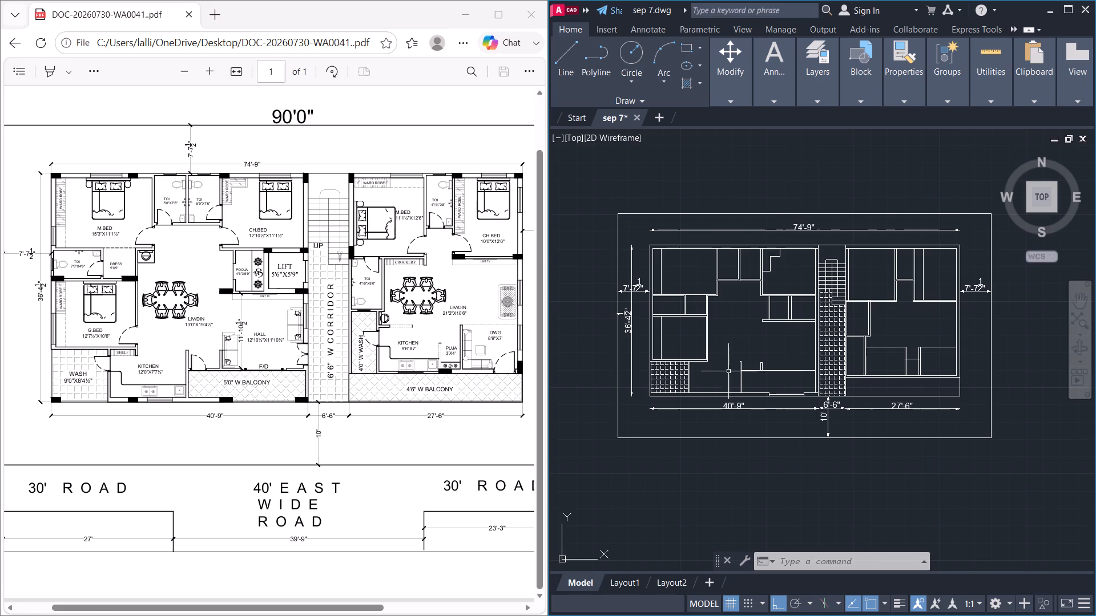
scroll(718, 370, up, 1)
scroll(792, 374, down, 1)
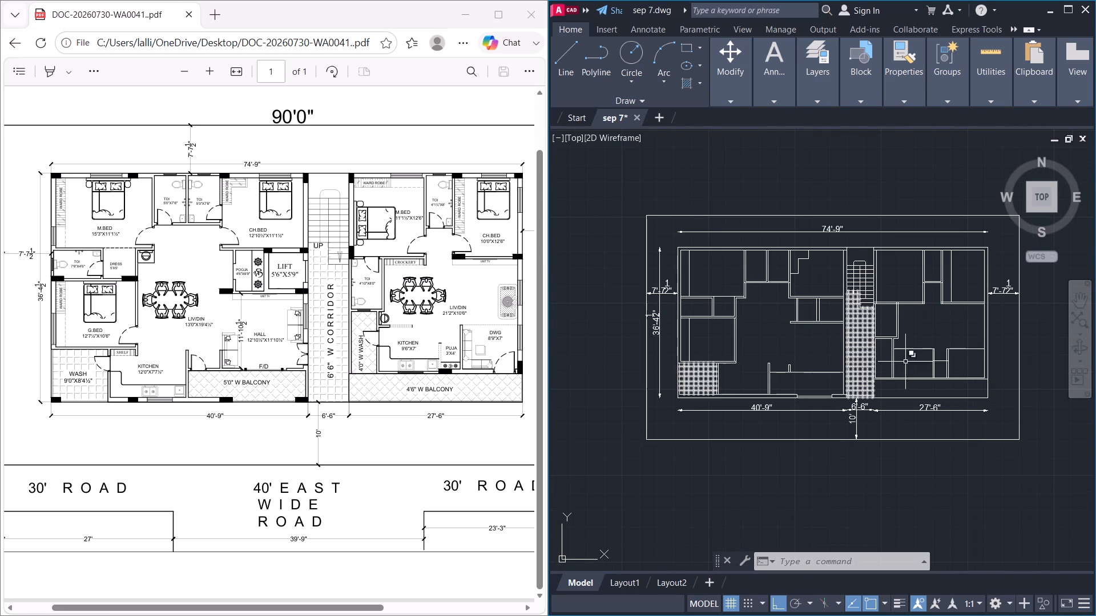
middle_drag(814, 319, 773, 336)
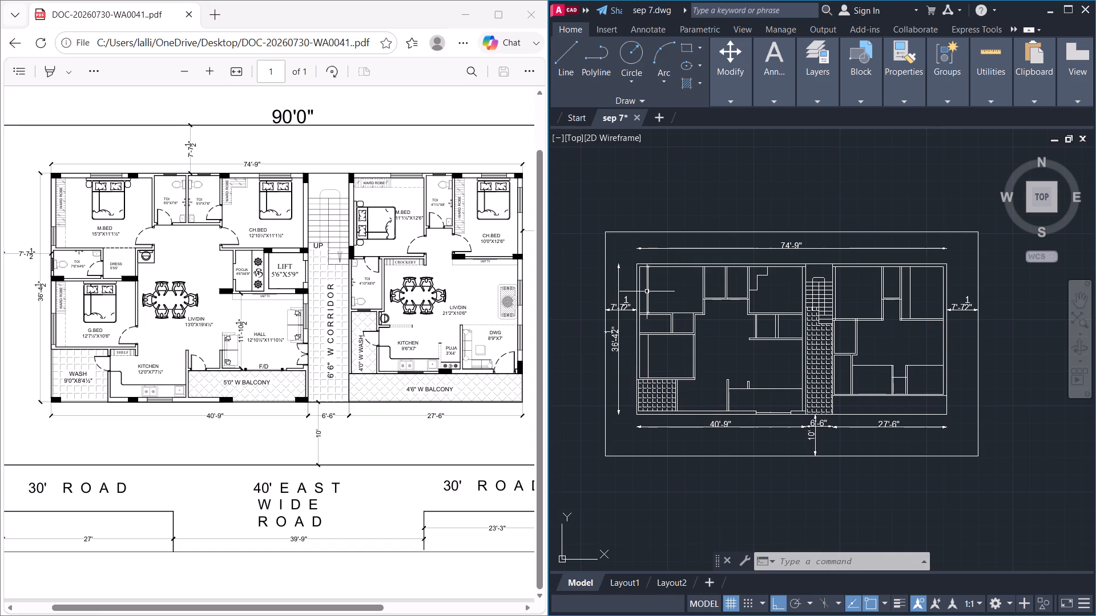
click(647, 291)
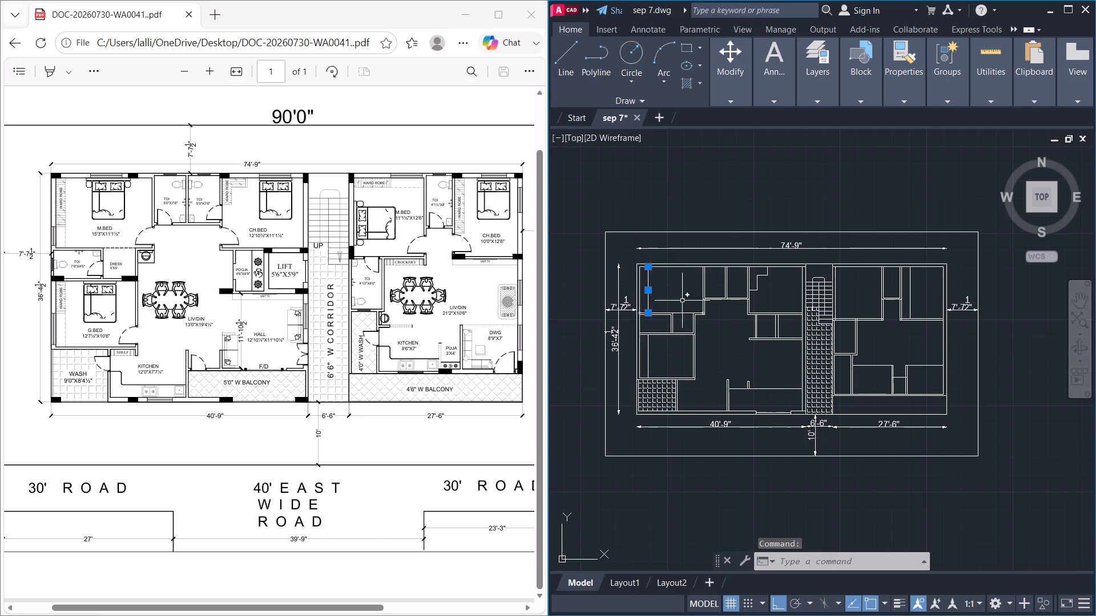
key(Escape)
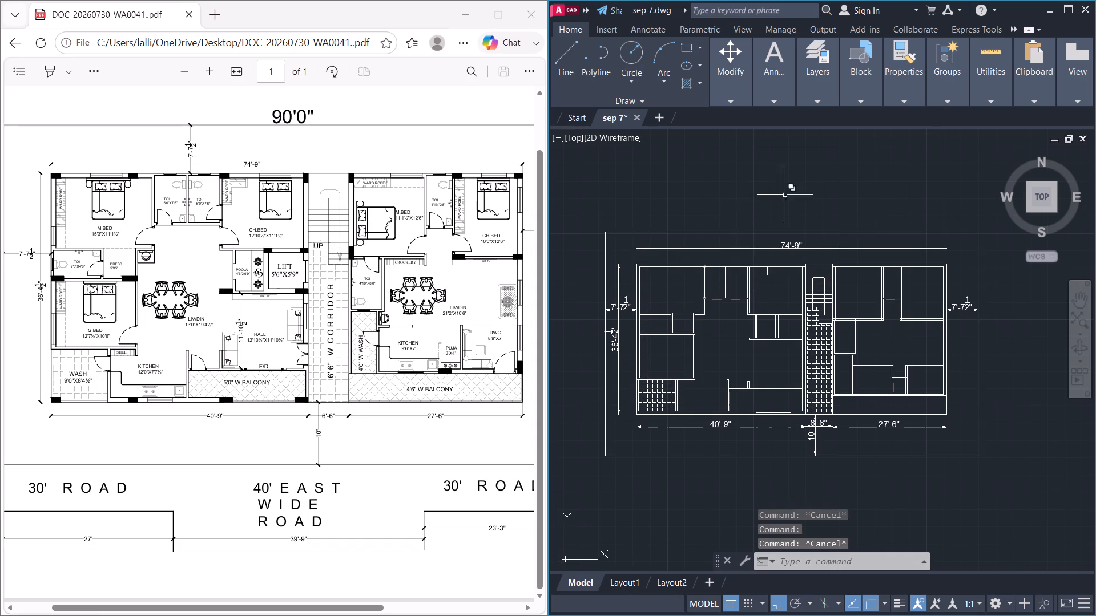
Load the ACAD_ISO02W100 ISO dash linetype into the drawing.
click(904, 99)
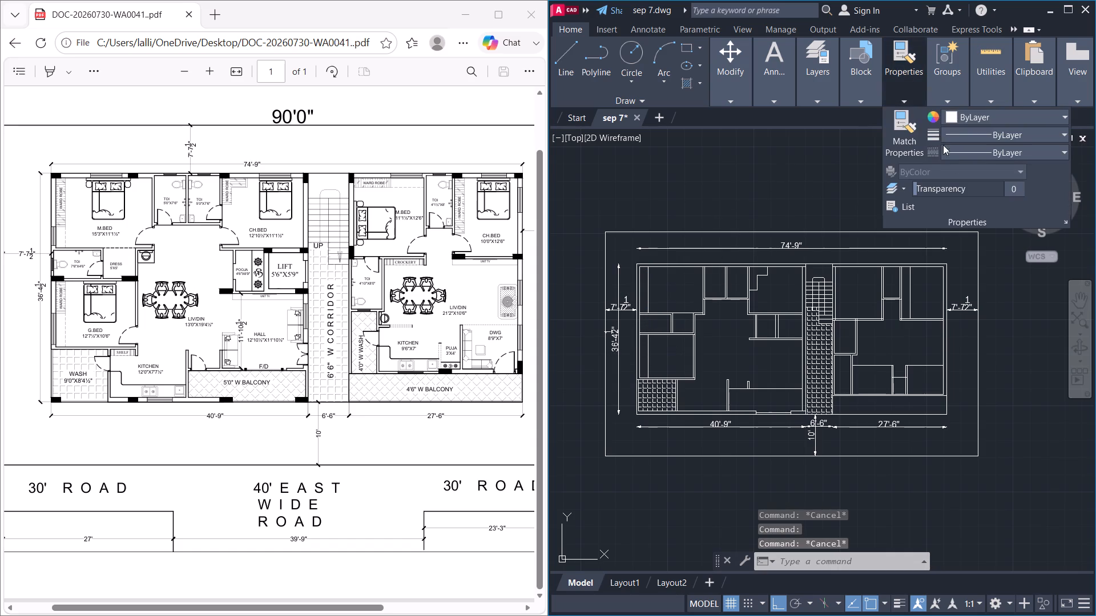
click(1016, 147)
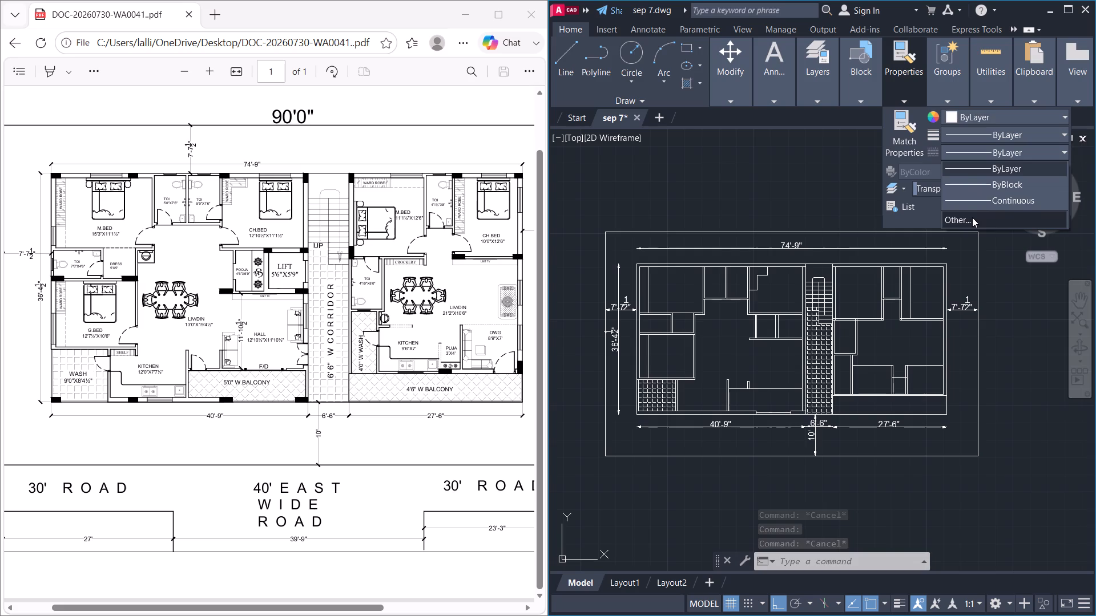
click(972, 217)
click(660, 190)
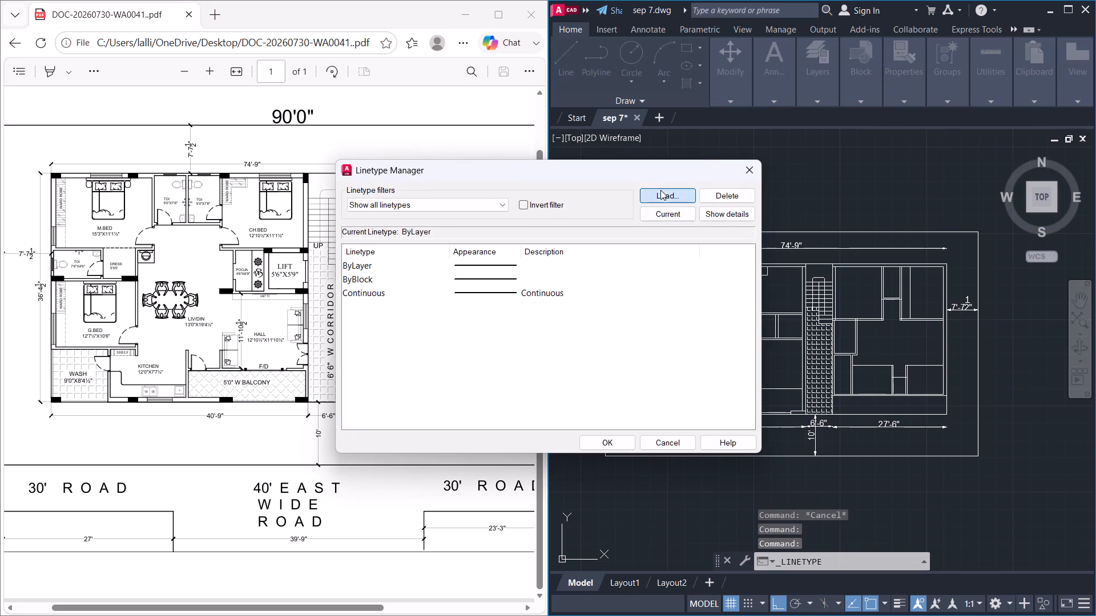
click(614, 285)
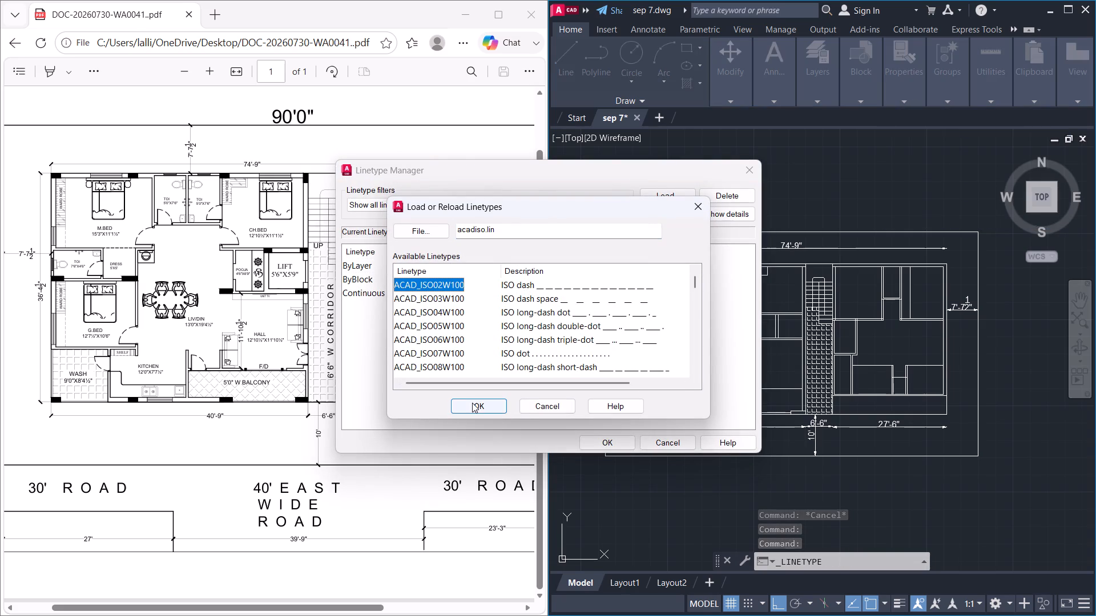
click(472, 403)
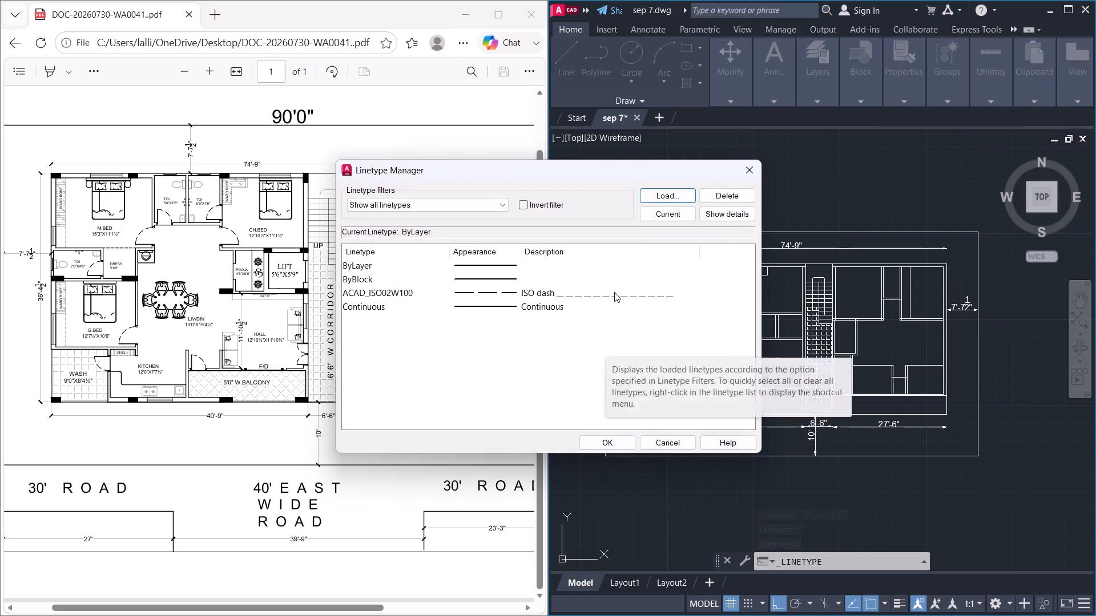
click(614, 292)
click(610, 444)
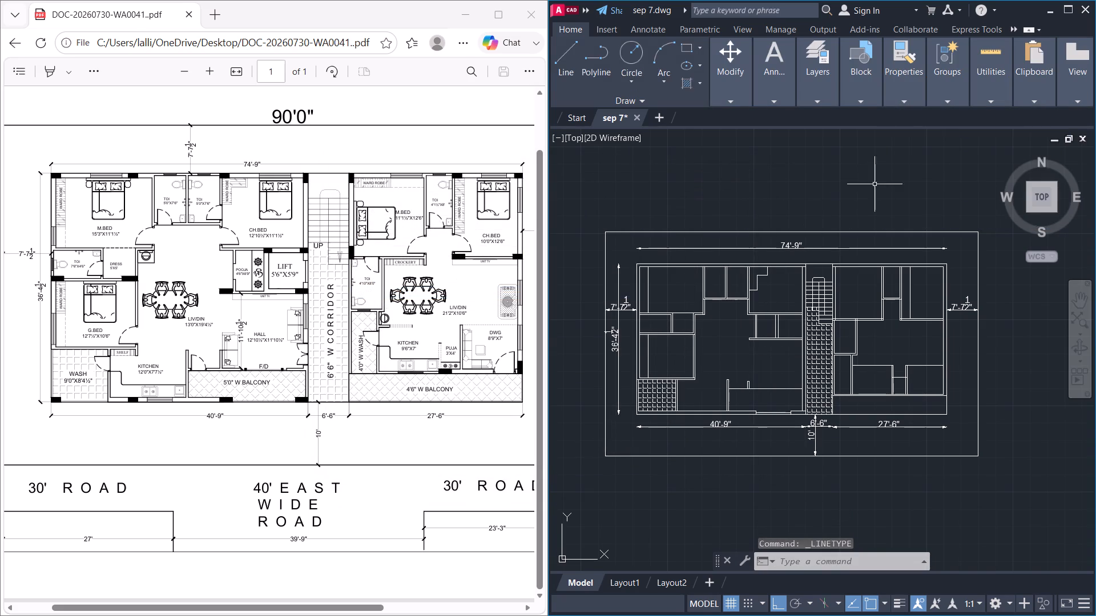
Make ACAD_ISO02W100 the current linetype.
click(910, 98)
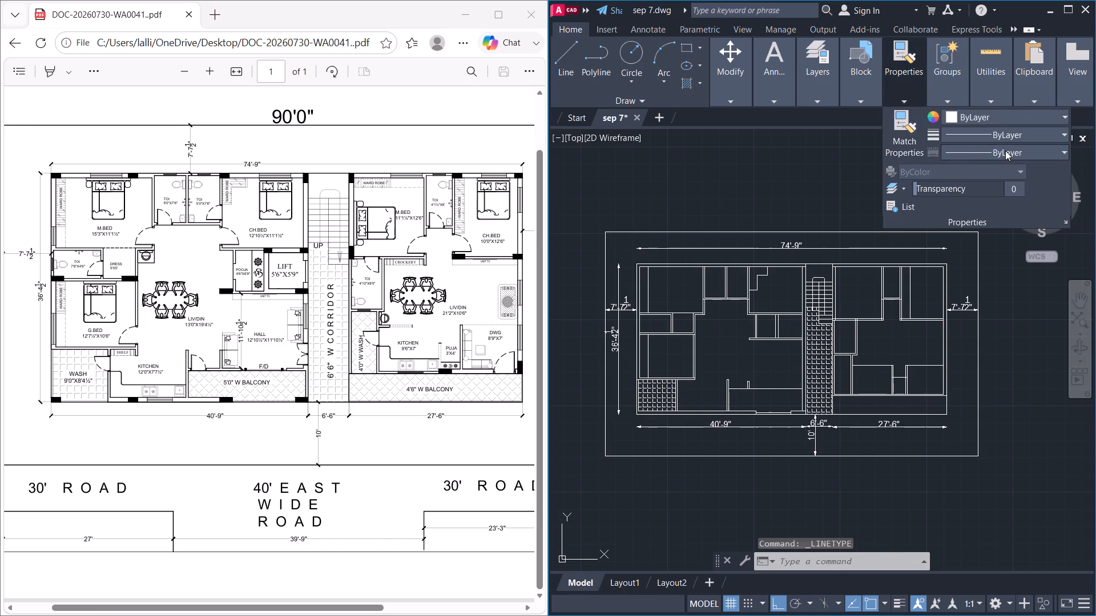
click(1005, 151)
click(996, 195)
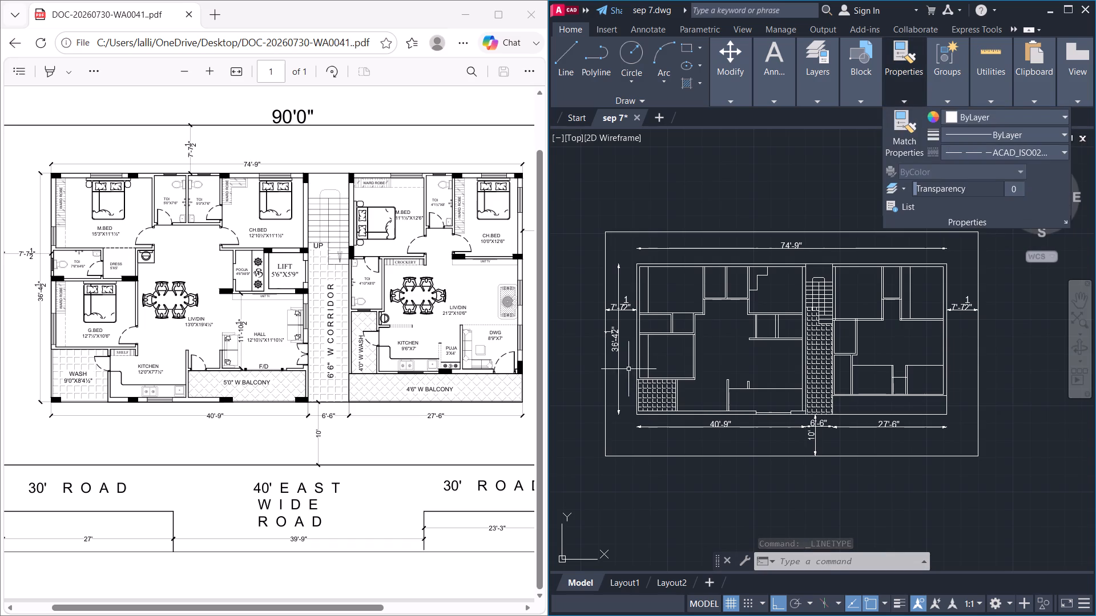
Change the wardrobe lines in the left unit's G.BED, M.BED and CH.BED and the right unit's CH.BED to the ACAD_ISO02W100 linetype.
scroll(648, 353, up, 2)
click(658, 360)
click(633, 345)
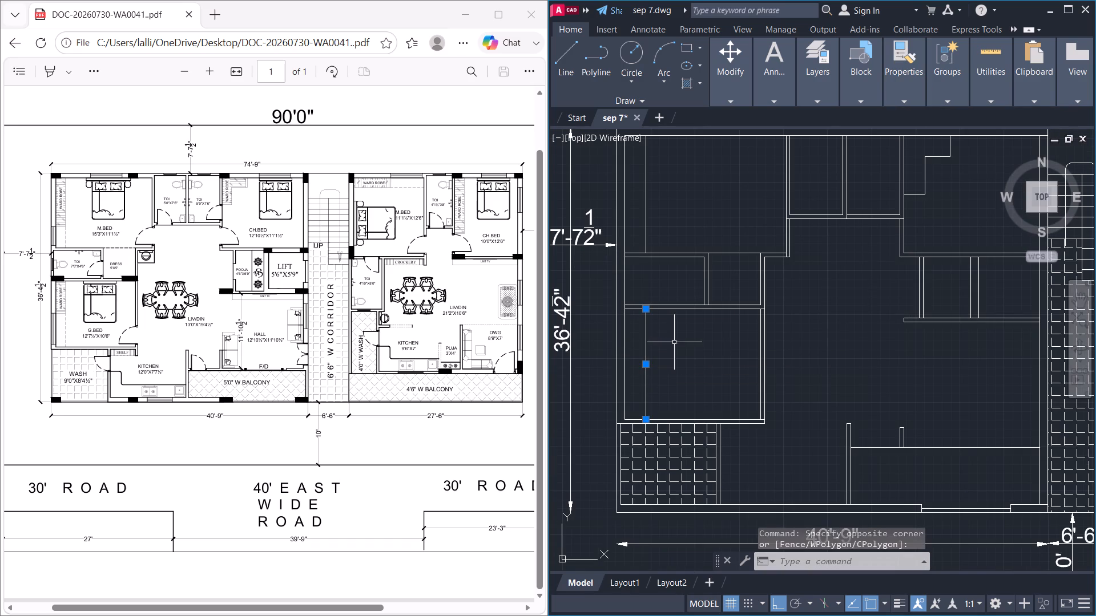
click(663, 197)
click(639, 172)
scroll(835, 280, down, 1)
middle_drag(838, 280, 804, 311)
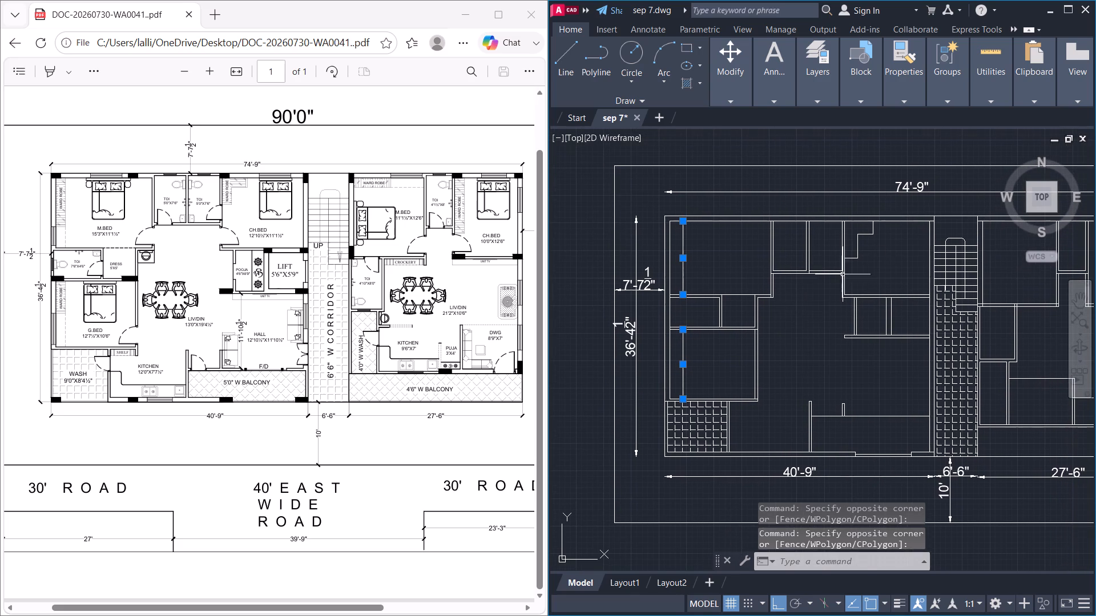
click(877, 257)
click(857, 228)
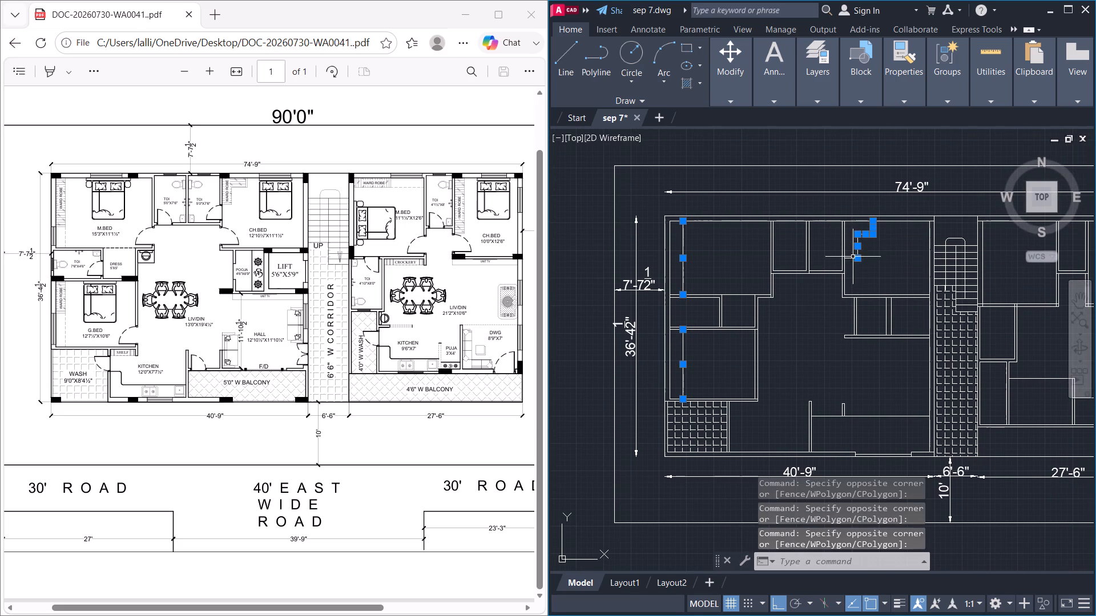
scroll(853, 261, up, 2)
click(848, 252)
scroll(922, 285, down, 2)
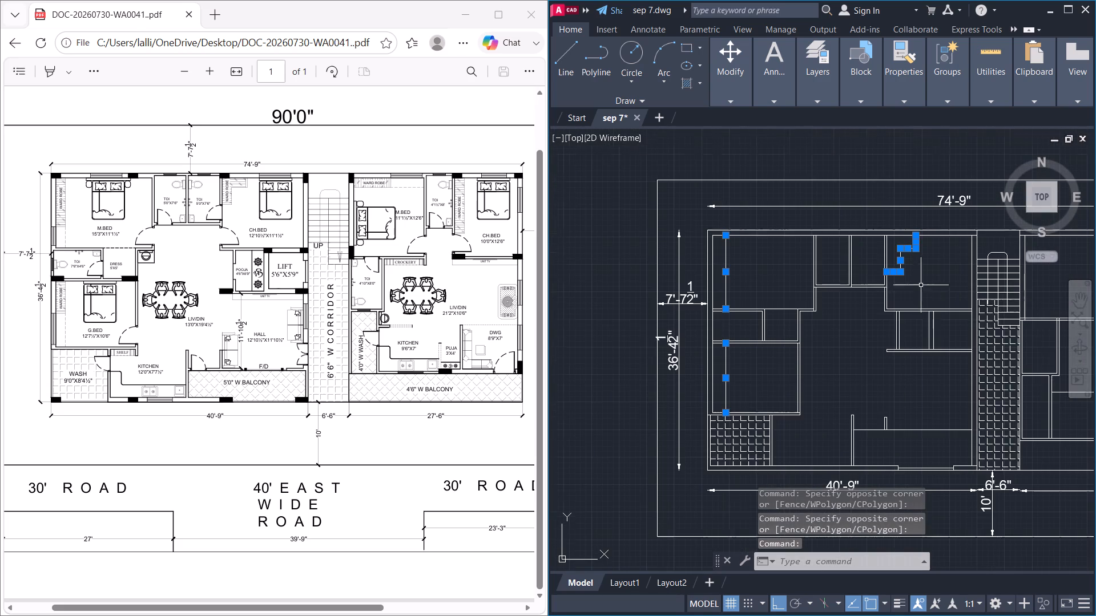
middle_drag(930, 275, 694, 257)
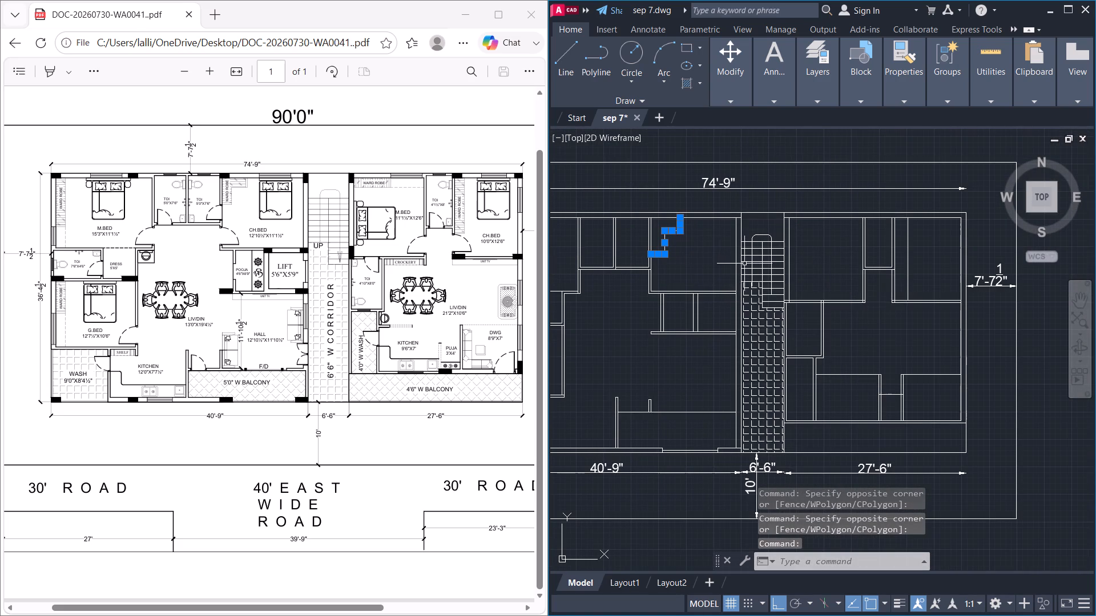
drag(908, 271, 914, 273)
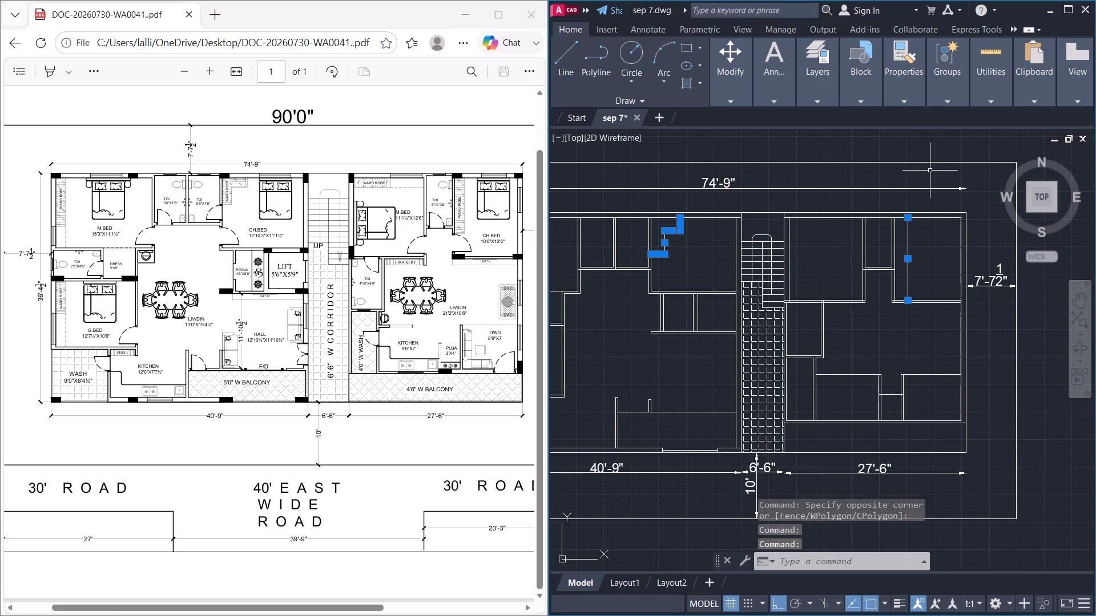
scroll(735, 270, down, 1)
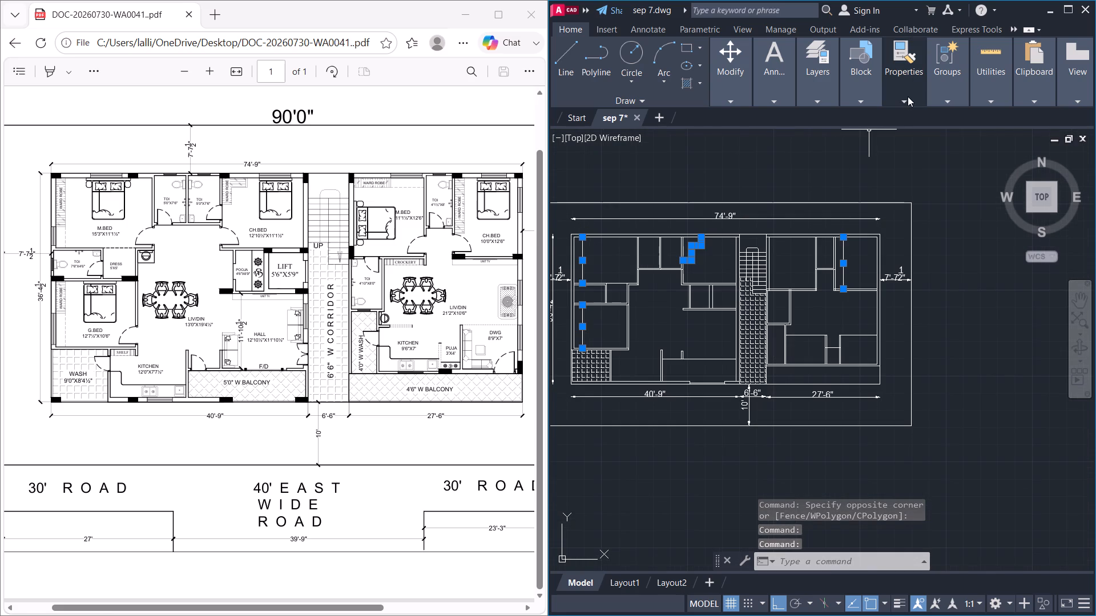
click(908, 97)
click(980, 147)
click(985, 197)
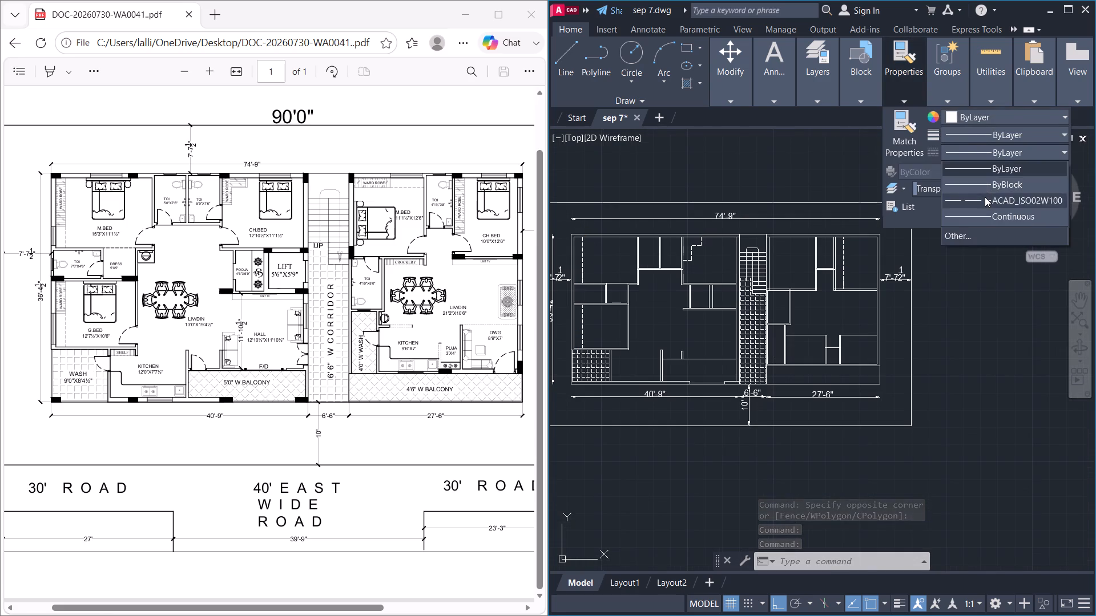
key(Escape)
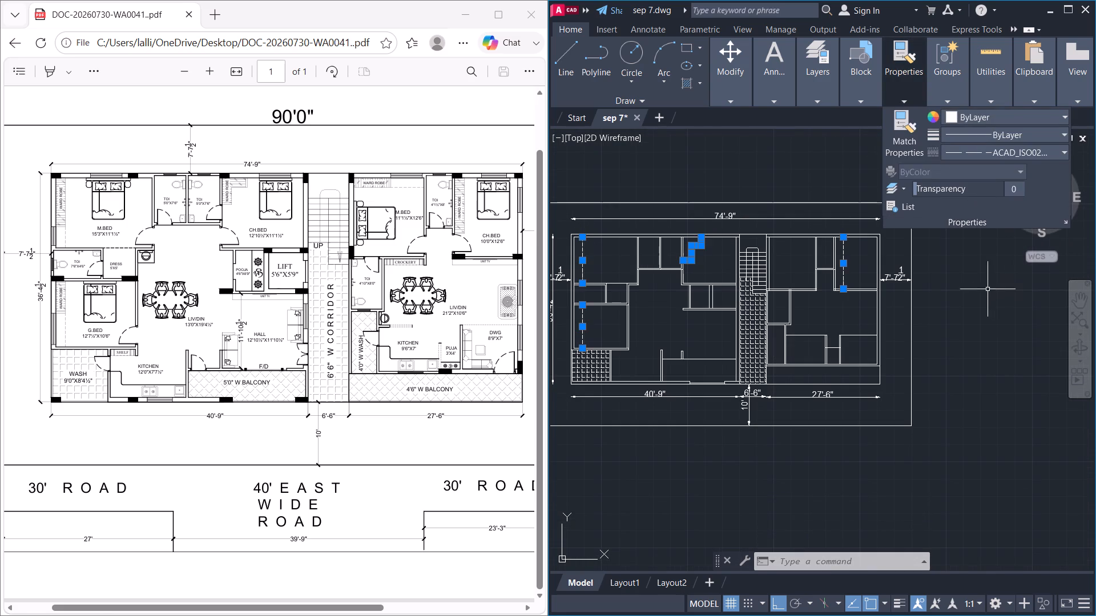
key(Escape)
Hatch the L-shaped wardrobe in the left unit's CH.BED with the CORK pattern.
middle_drag(876, 348, 918, 348)
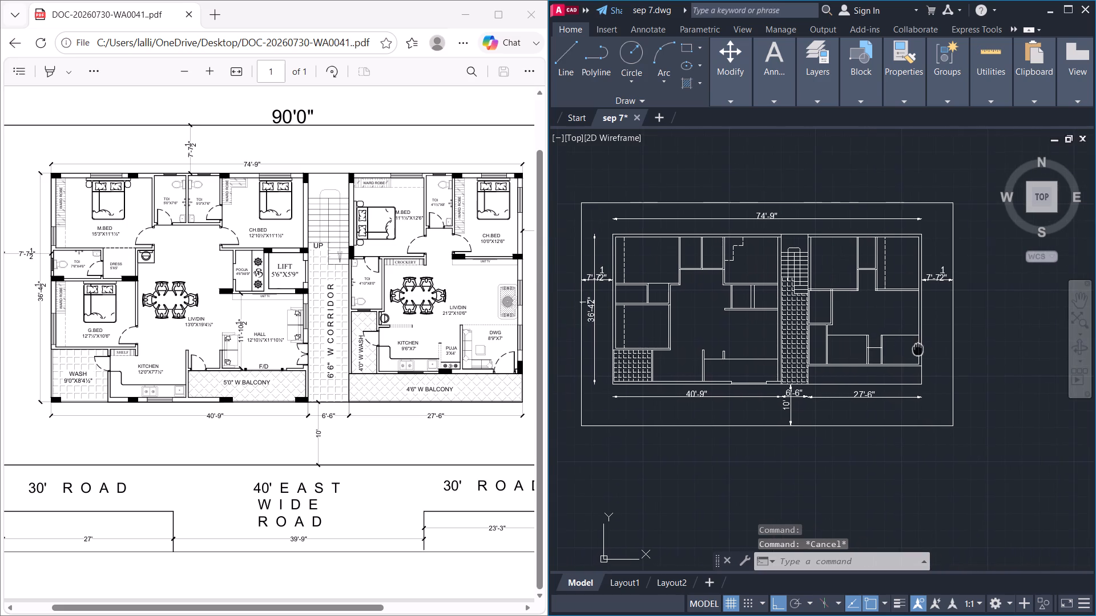
middle_drag(918, 348, 928, 344)
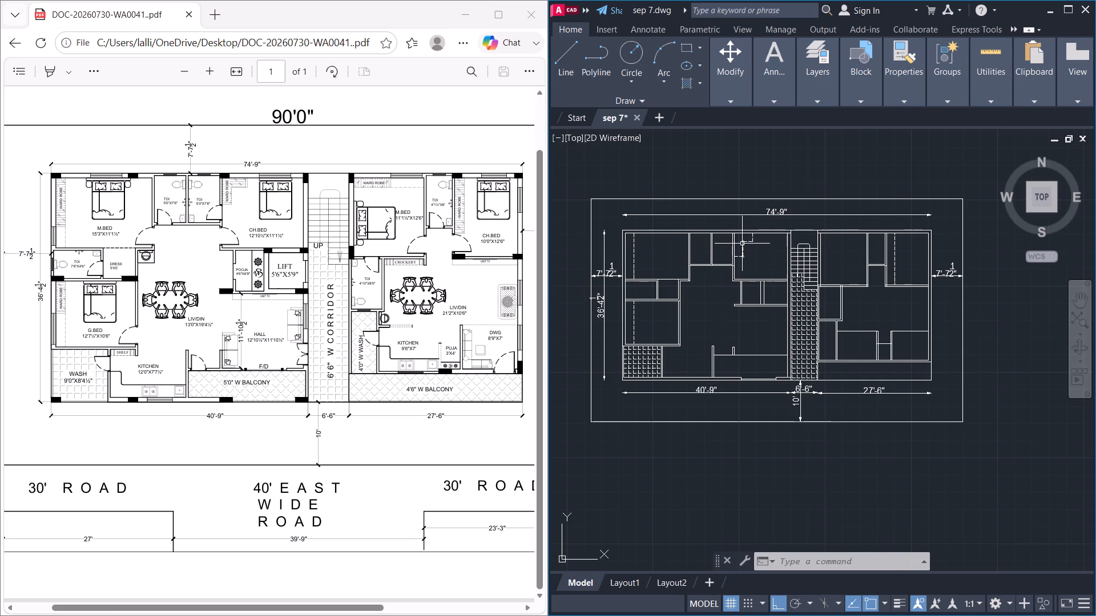
scroll(742, 244, up, 2)
key(h)
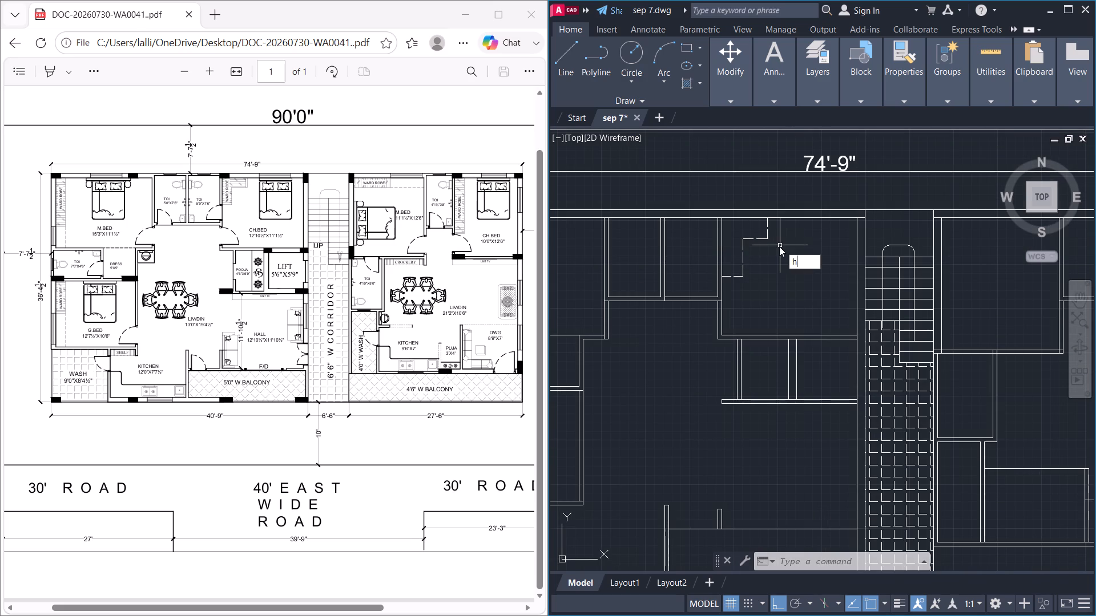
key(Return)
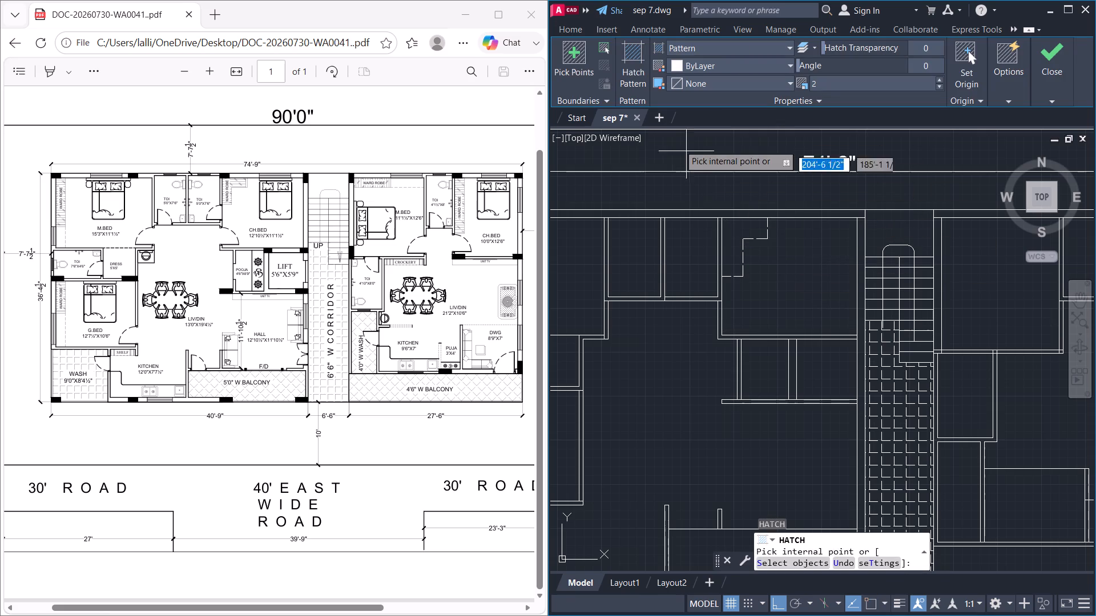
click(627, 79)
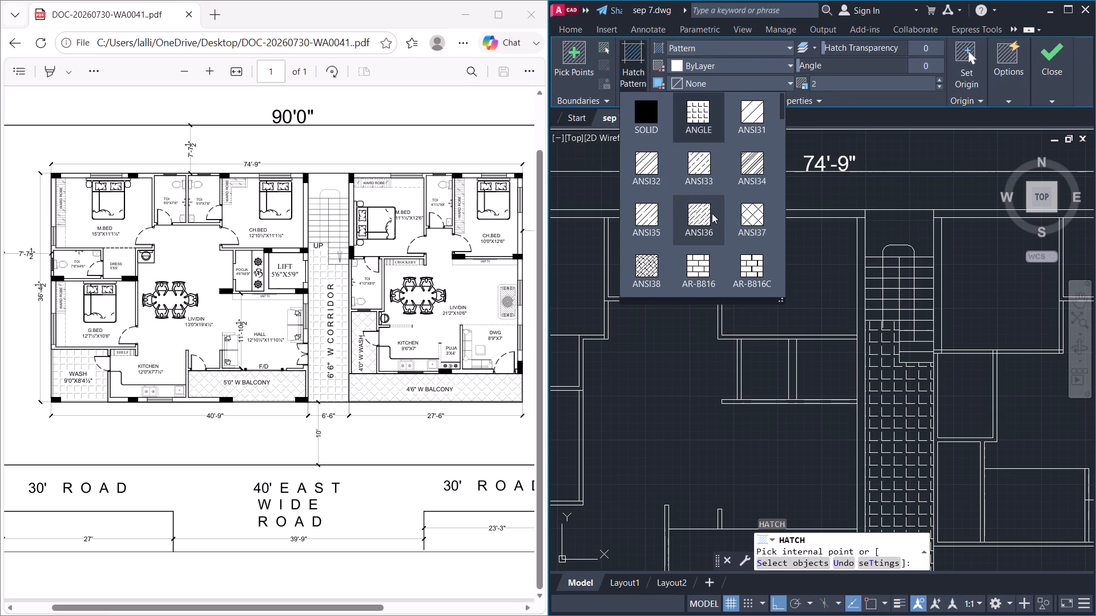
scroll(712, 216, down, 2)
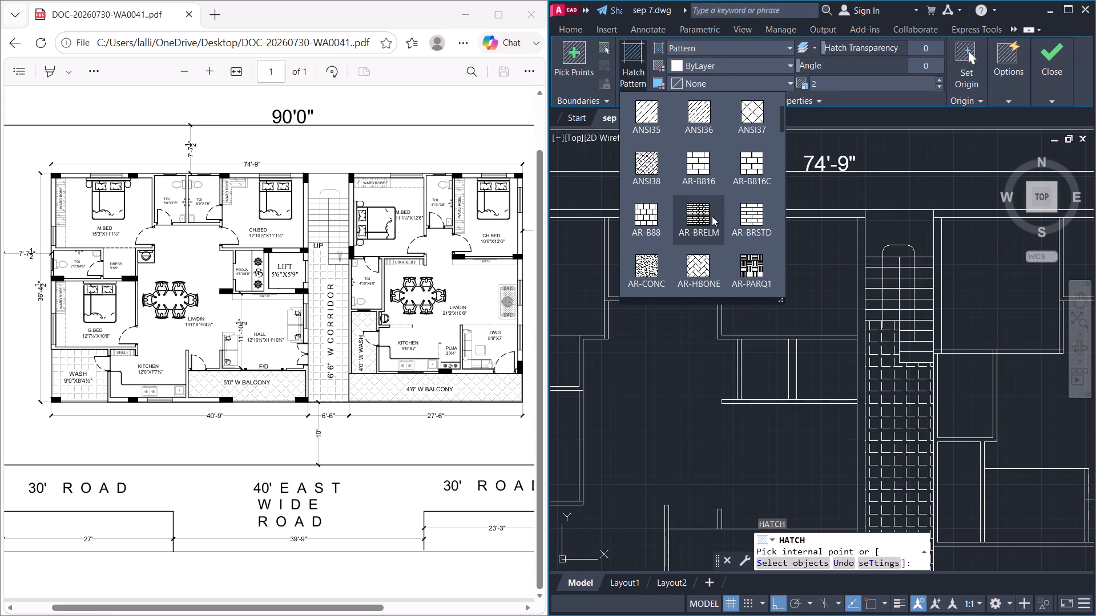
scroll(712, 216, down, 1)
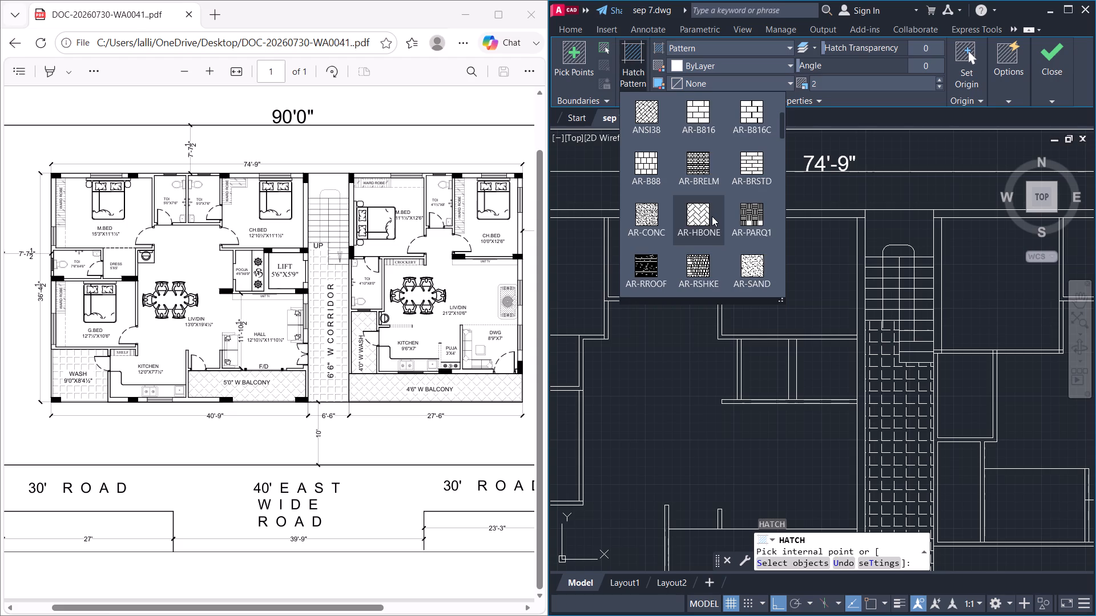
scroll(712, 216, down, 2)
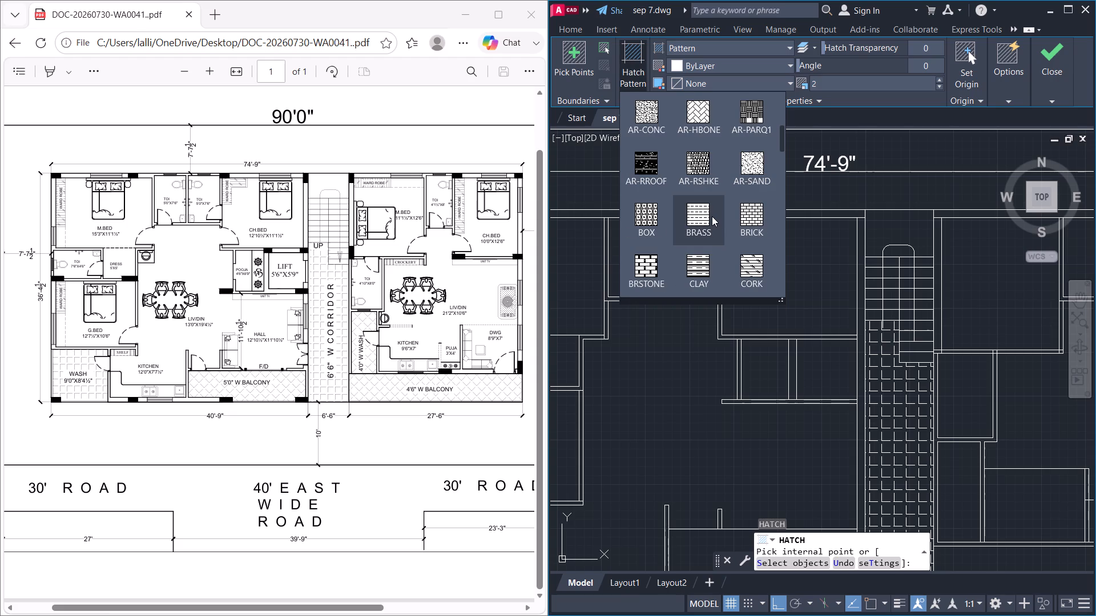
click(748, 266)
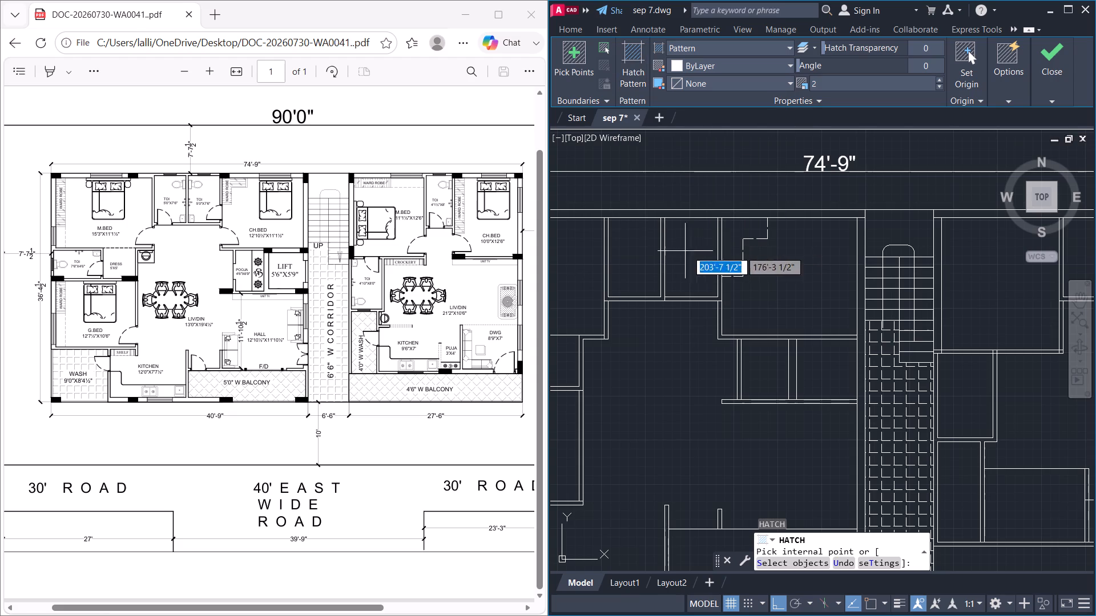
click(736, 242)
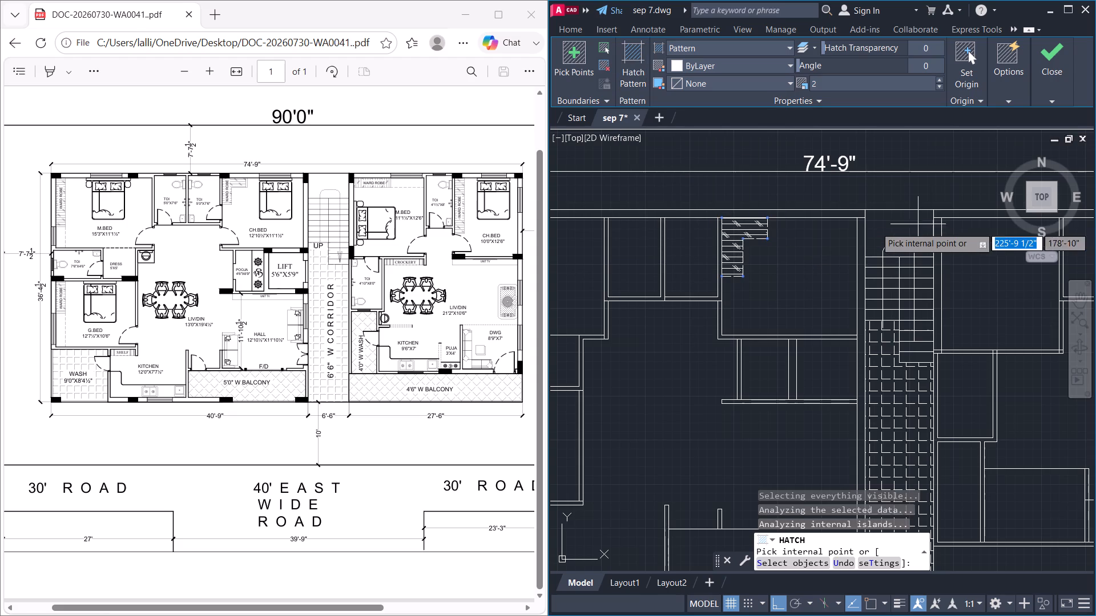
key(Escape)
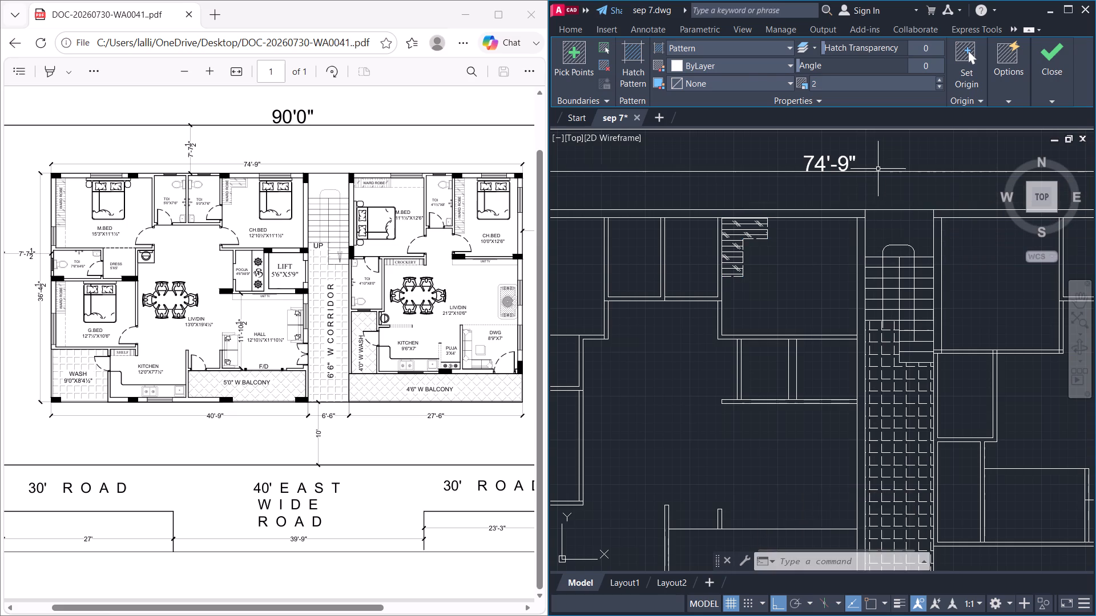
key(Escape)
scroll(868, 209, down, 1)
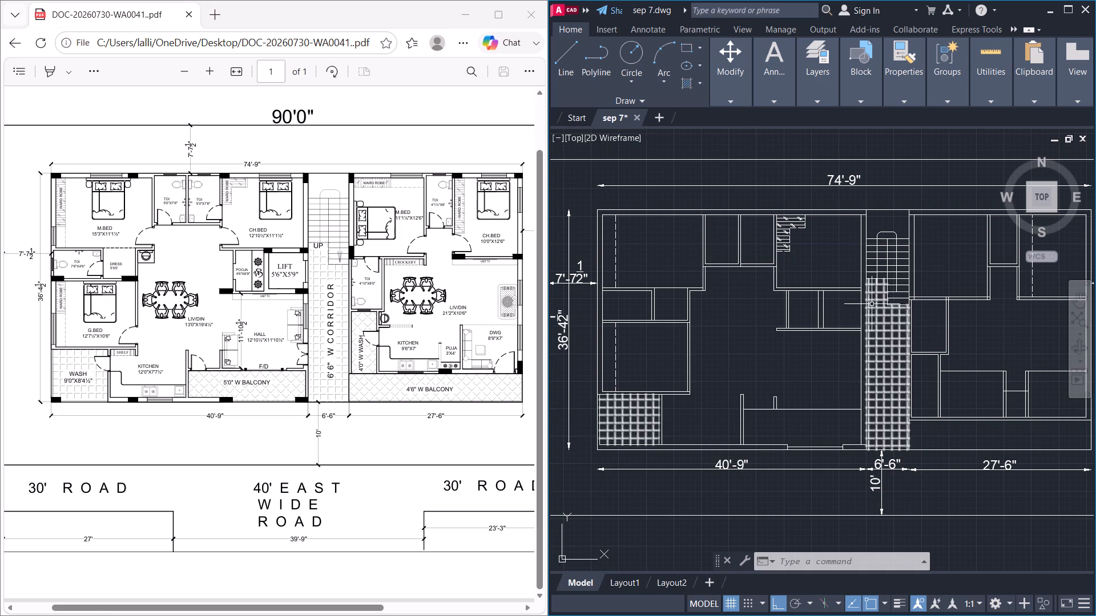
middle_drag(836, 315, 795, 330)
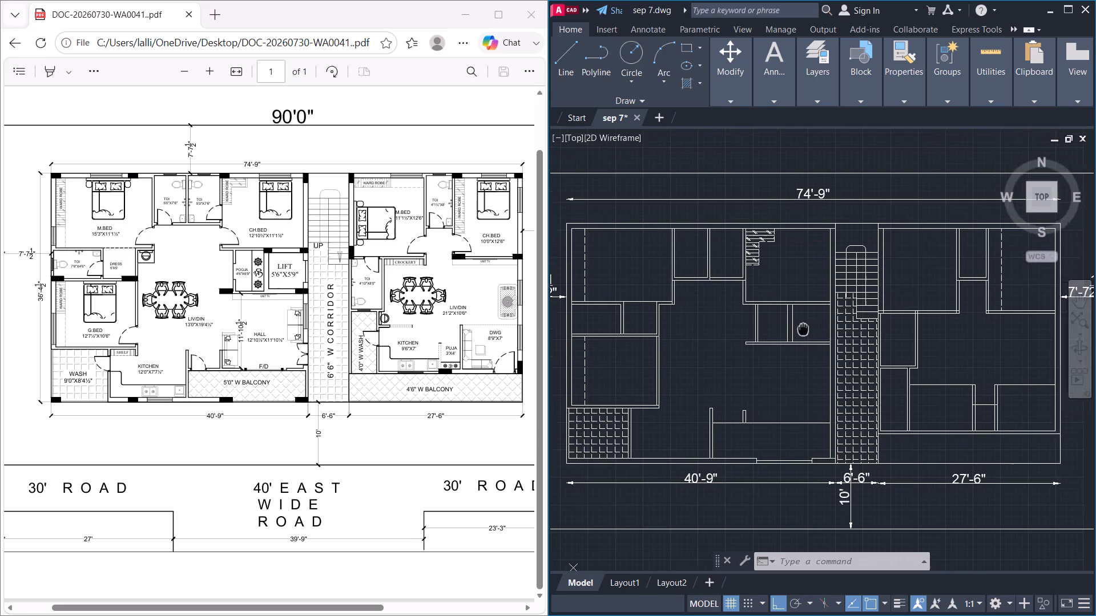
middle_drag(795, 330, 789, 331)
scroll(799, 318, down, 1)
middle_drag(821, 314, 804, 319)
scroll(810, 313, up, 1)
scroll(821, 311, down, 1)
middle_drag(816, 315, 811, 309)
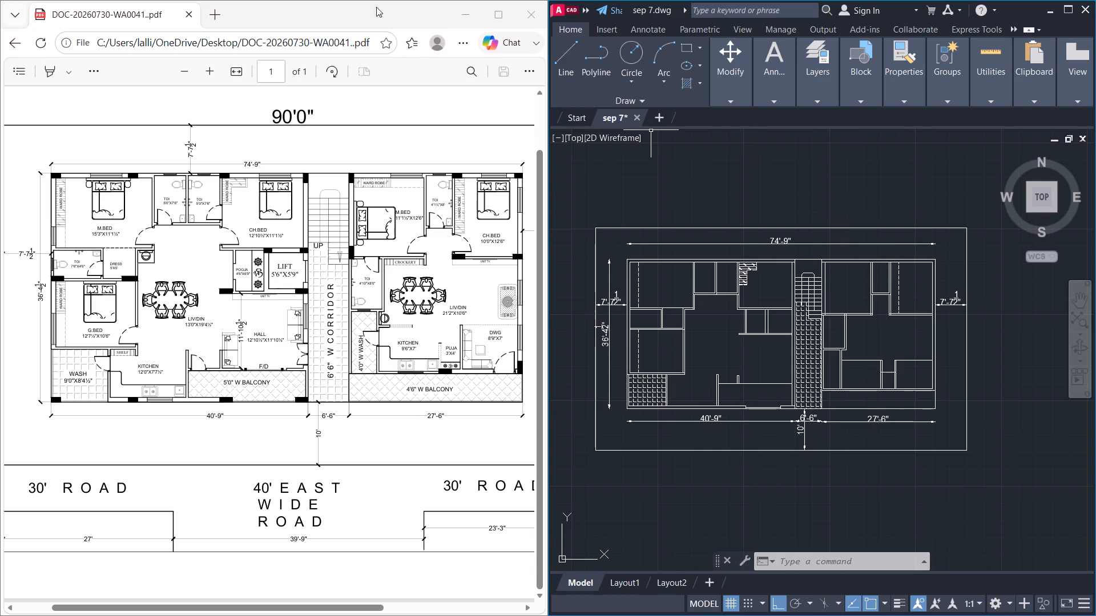
Close the reference PDF and maximize the AutoCAD window with the whole floor plan in view.
click(534, 11)
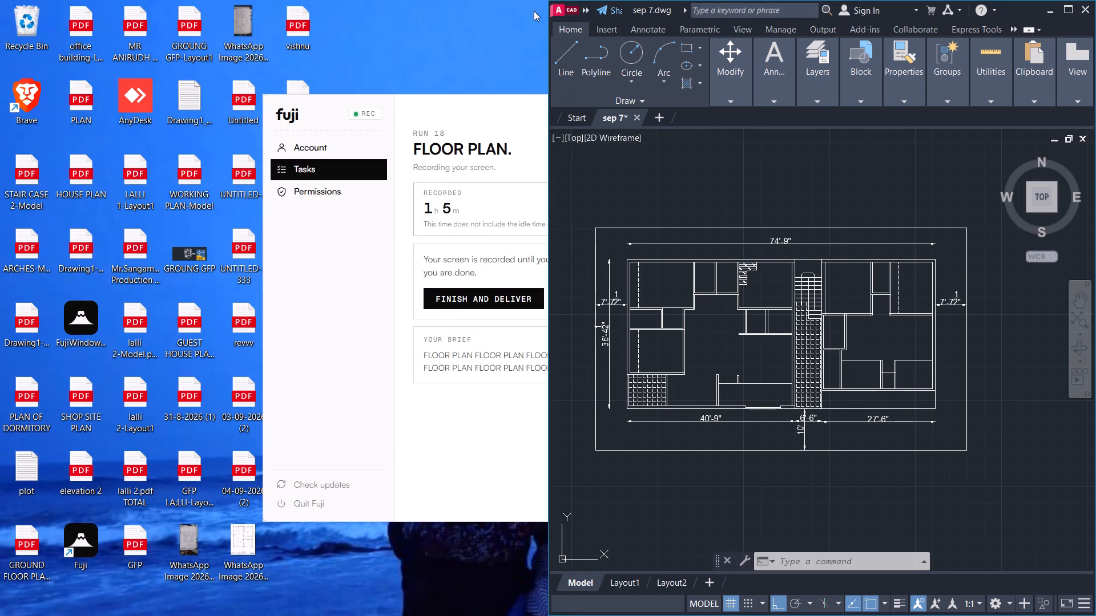
click(1070, 10)
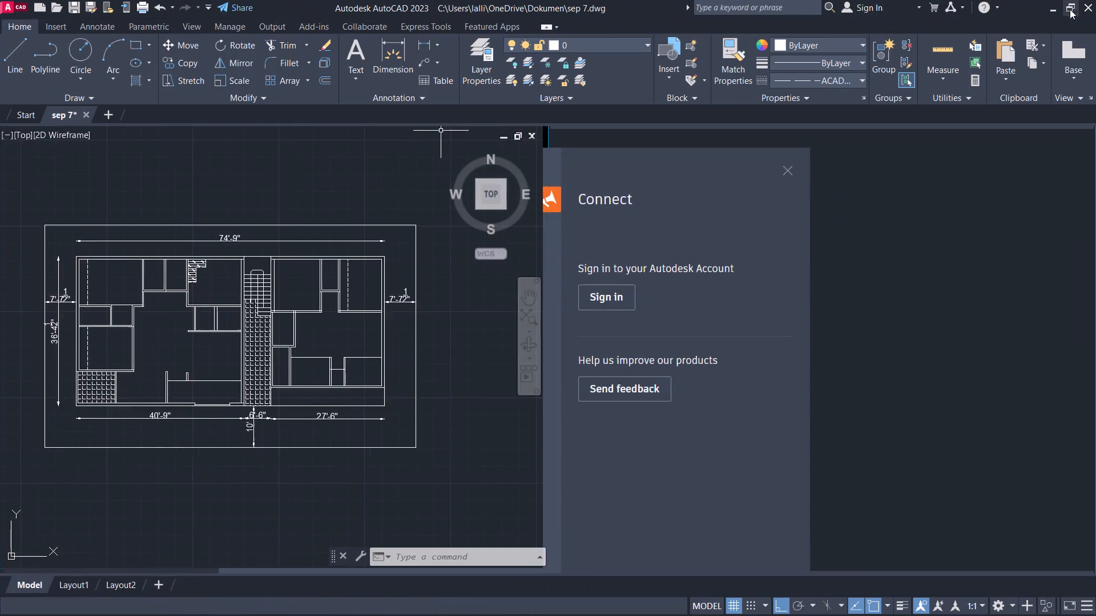
middle_drag(503, 288, 589, 280)
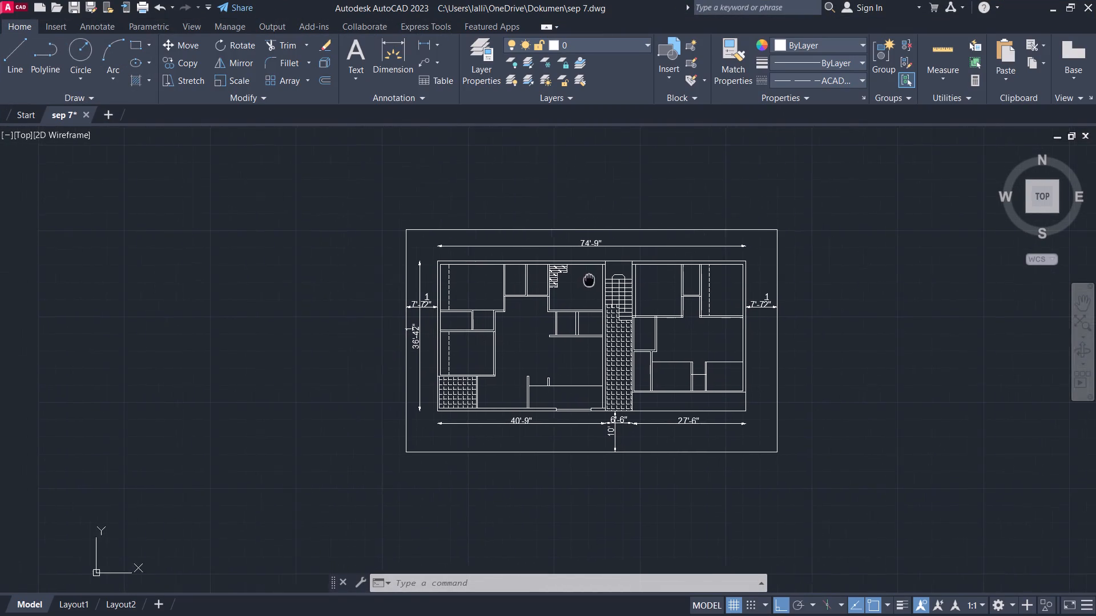
middle_drag(588, 287, 579, 295)
scroll(585, 285, up, 1)
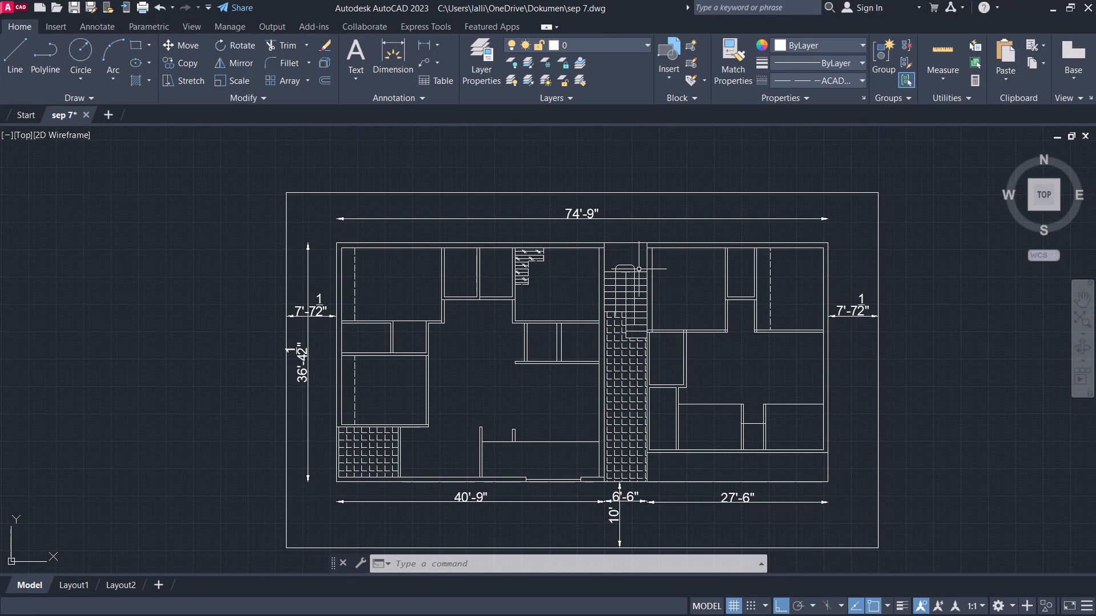
middle_drag(628, 242, 604, 208)
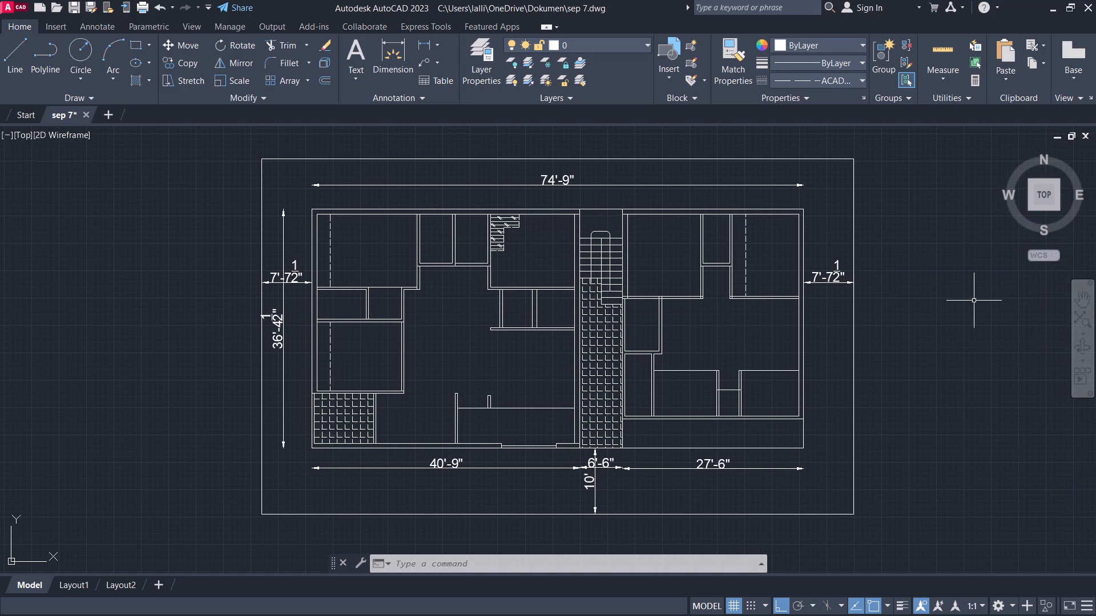
Save the sep 7 drawing.
key(ctrl+s)
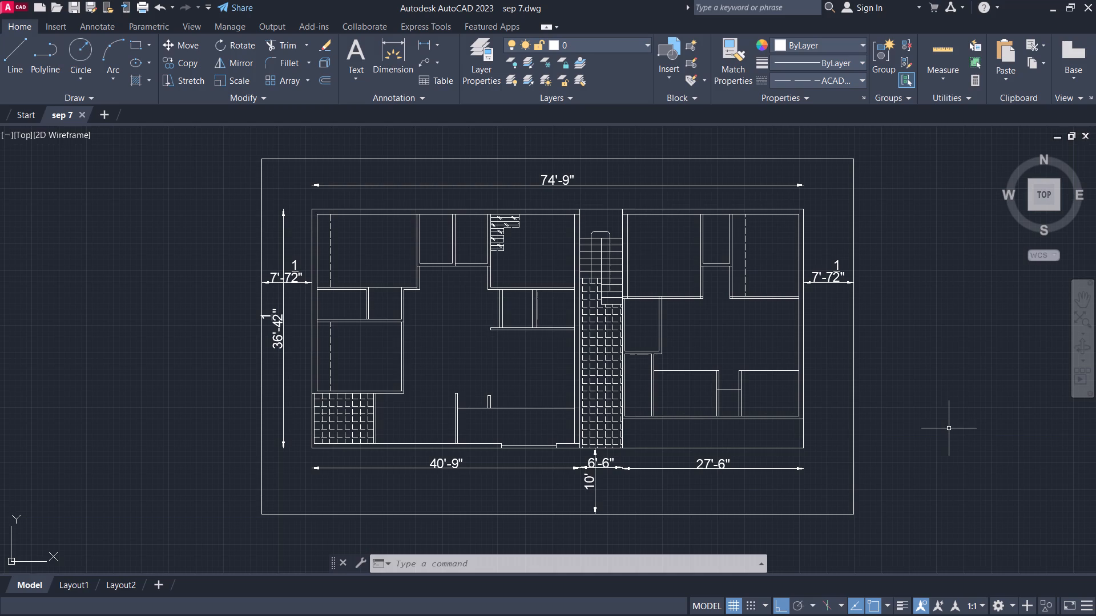
Set up a plot to DWG To PDF.pc3 with a window area enclosing the plan's outer boundary, and preview it.
key(ctrl+p)
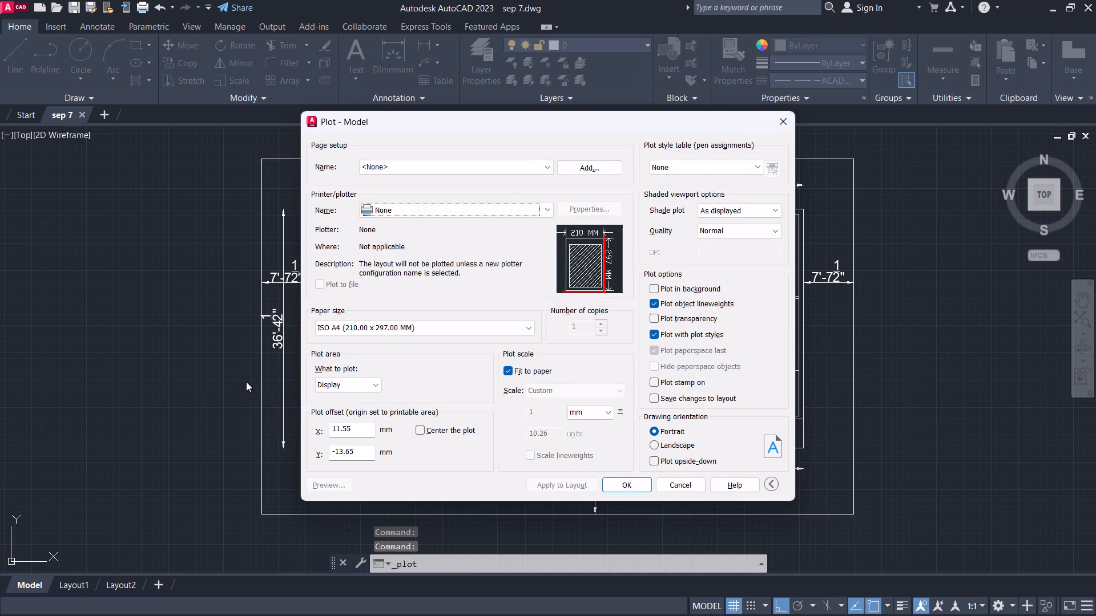
click(498, 208)
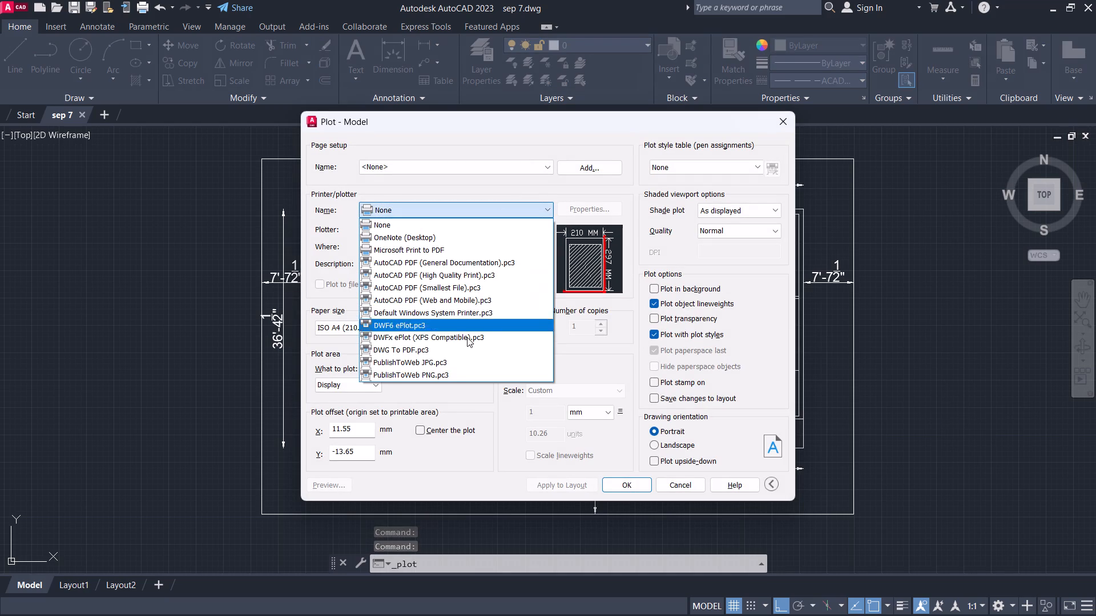
click(458, 345)
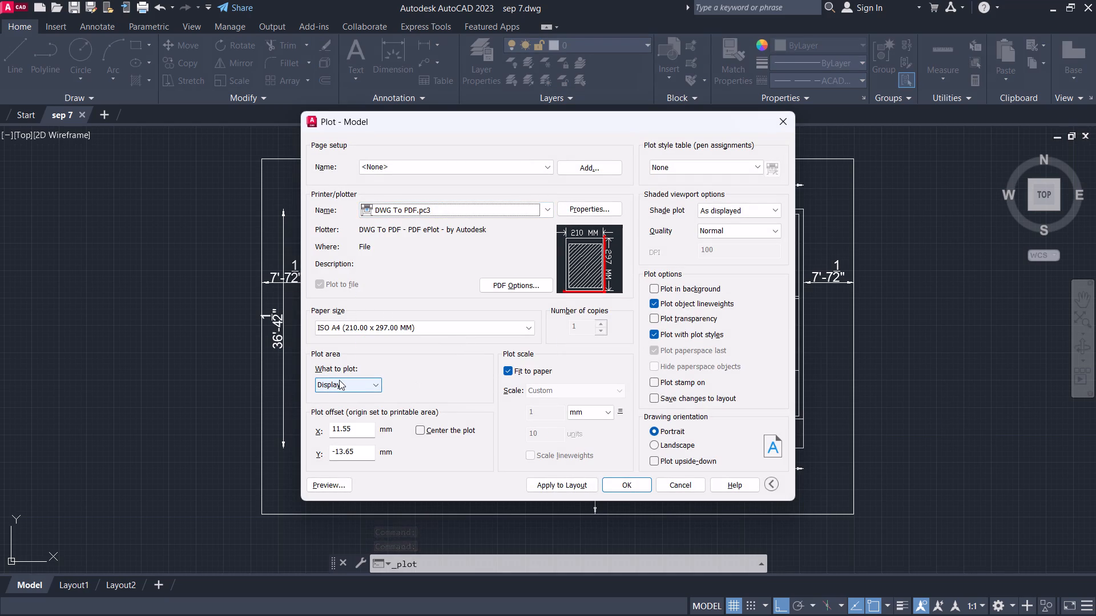
click(342, 380)
click(336, 421)
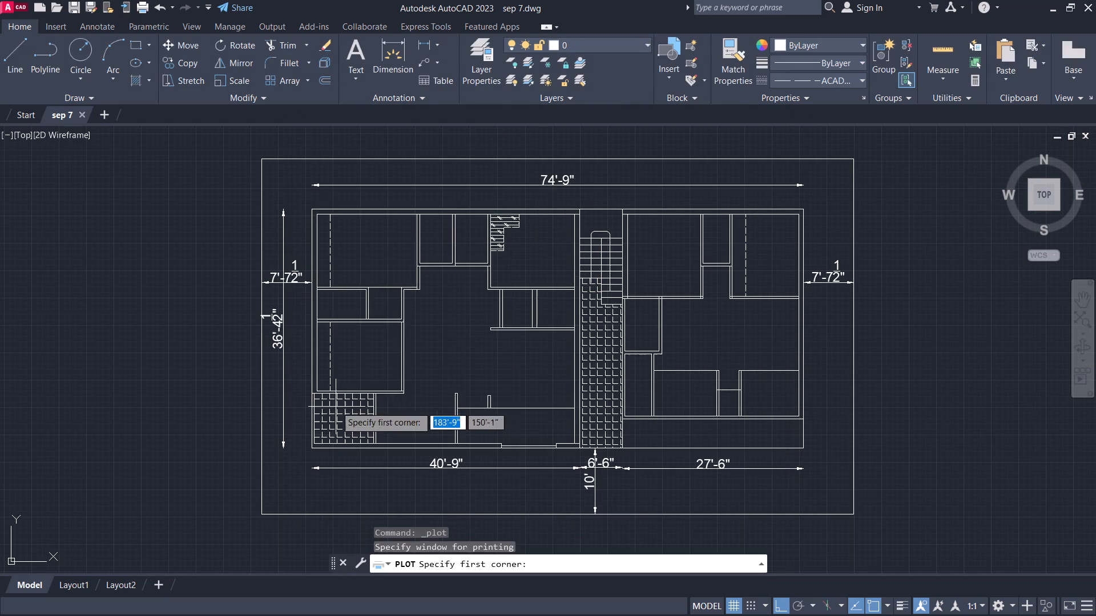
scroll(256, 237, down, 1)
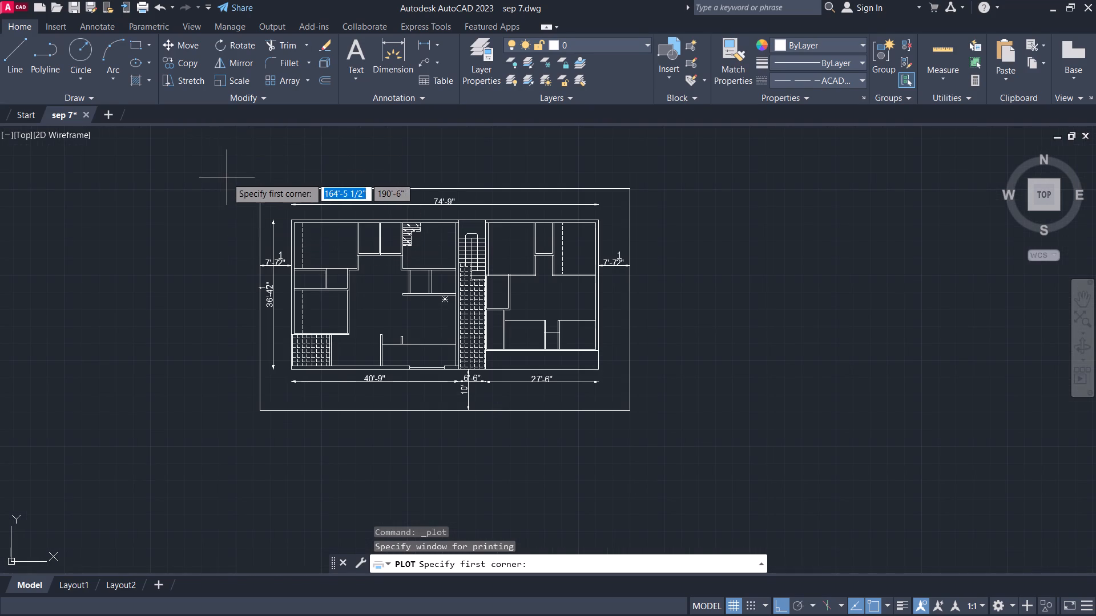
click(227, 177)
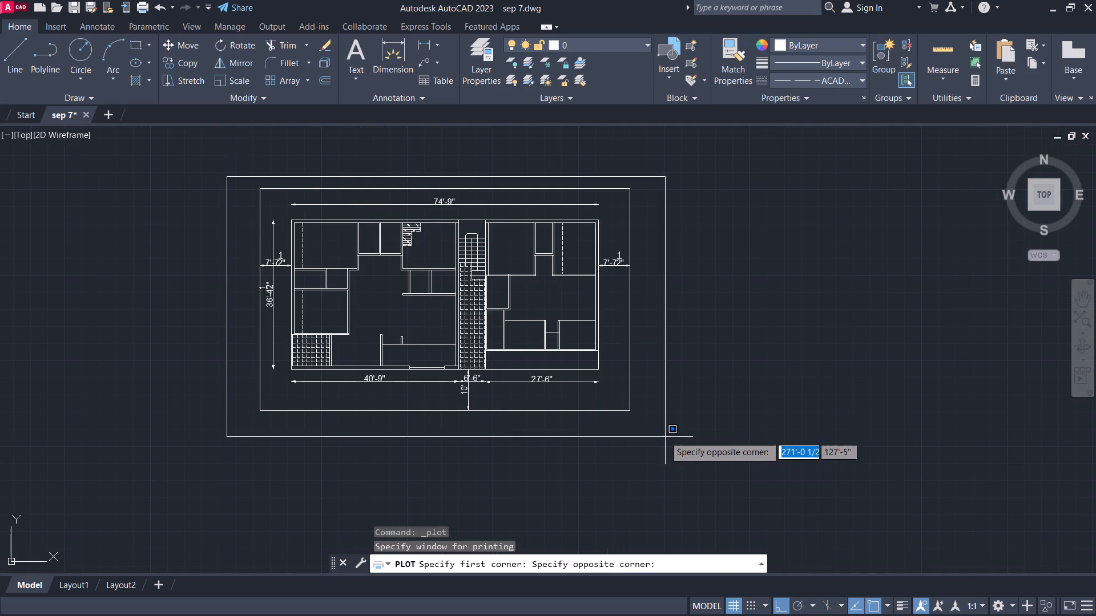
click(664, 430)
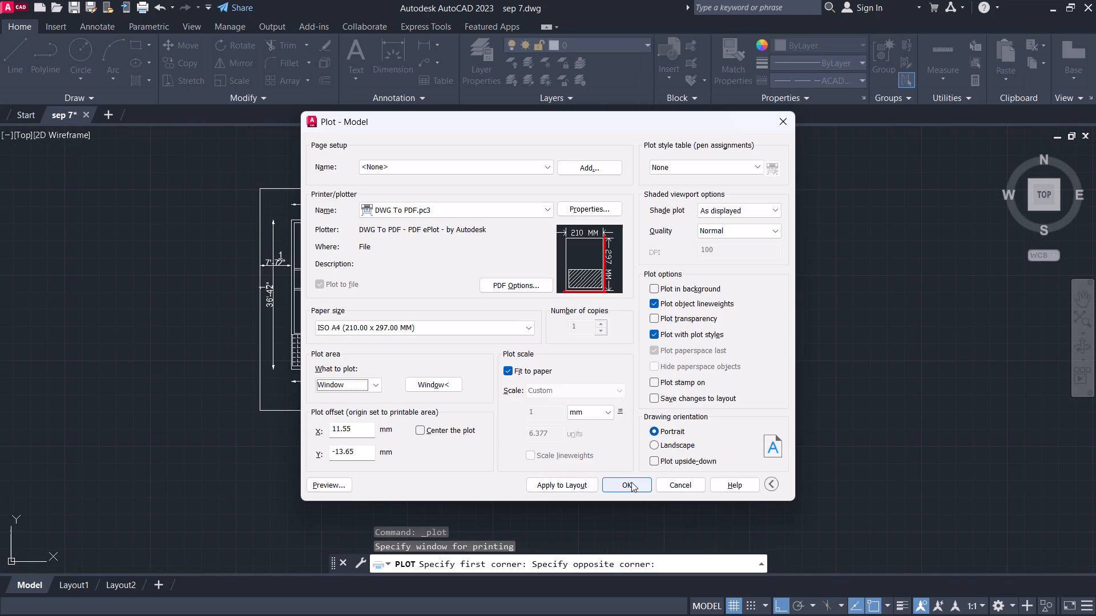
click(332, 479)
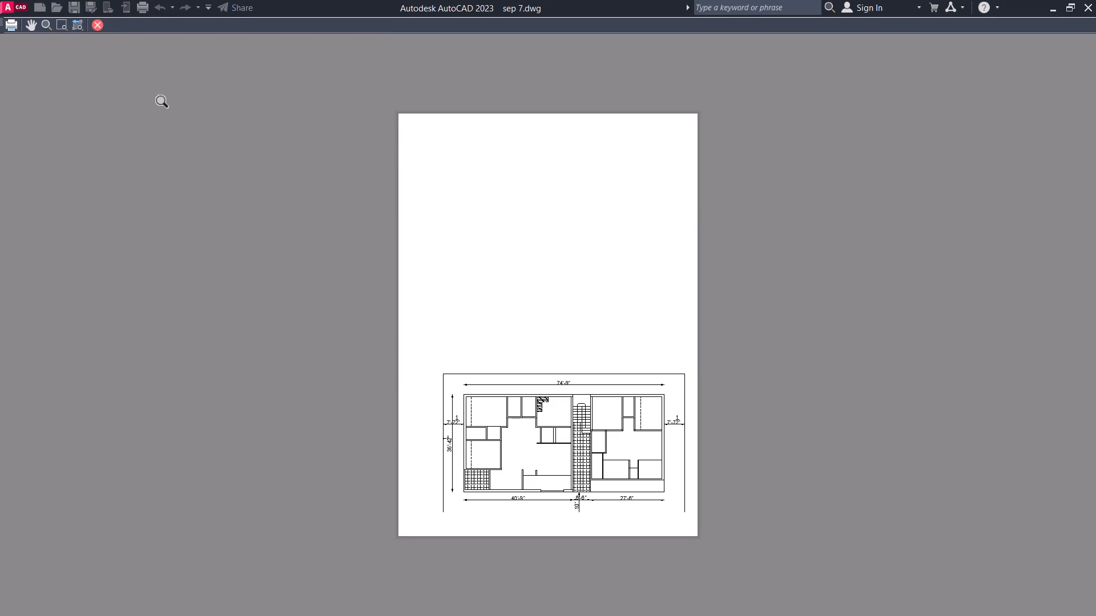
click(98, 21)
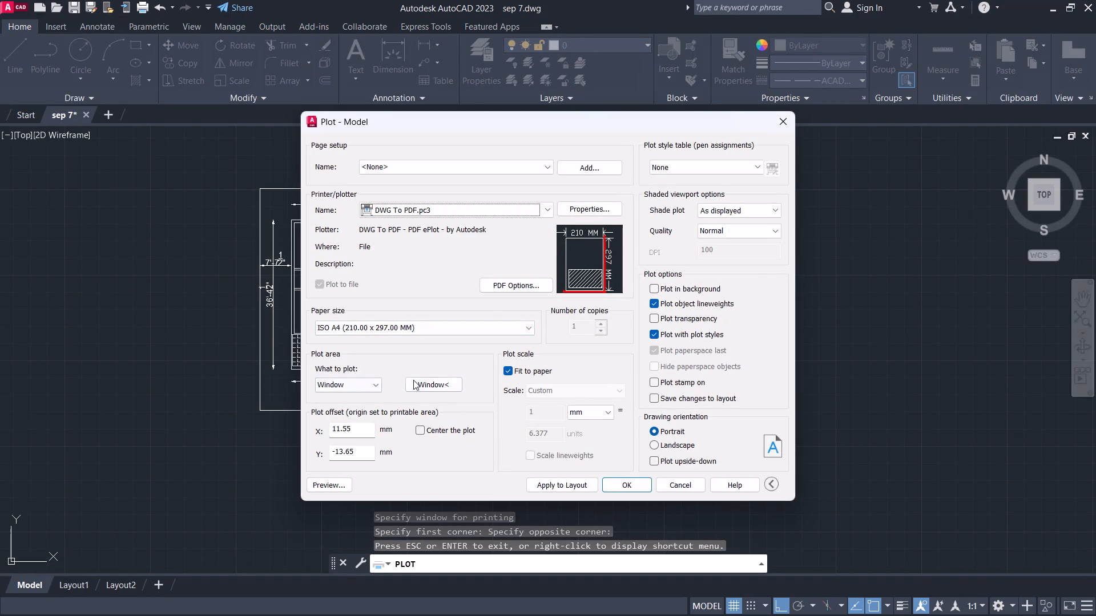
Center the plot on the sheet, set the drawing orientation to landscape, and preview it.
click(421, 428)
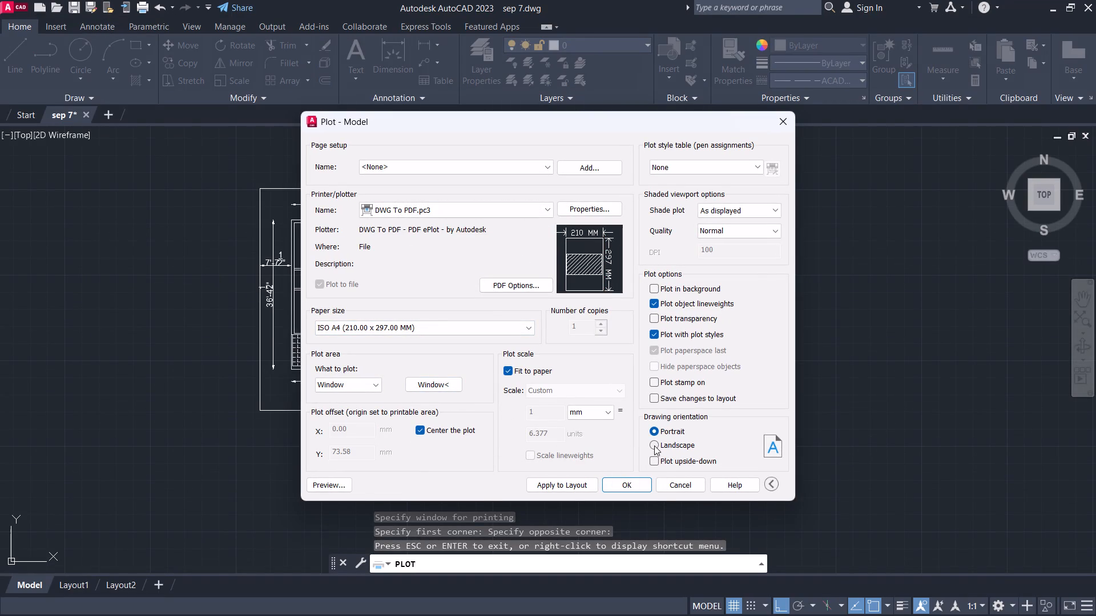
click(654, 445)
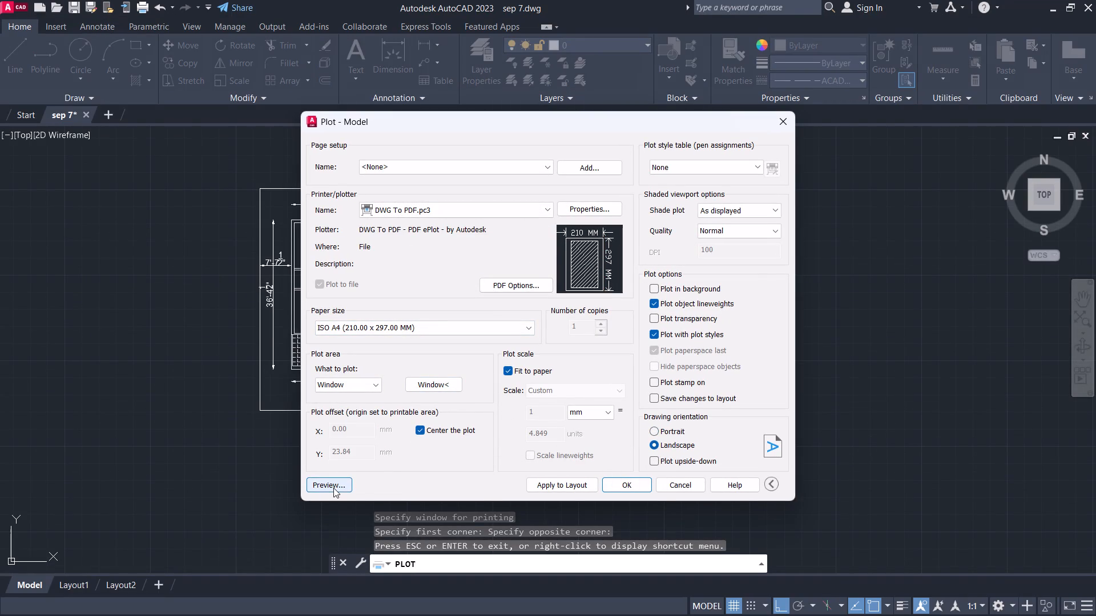
click(333, 488)
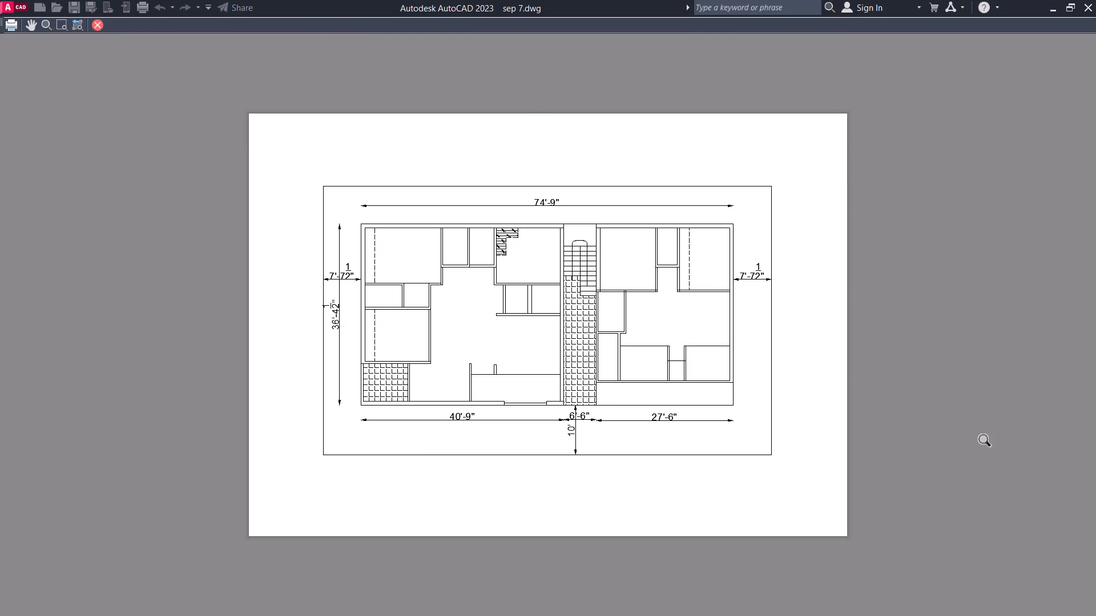
click(95, 23)
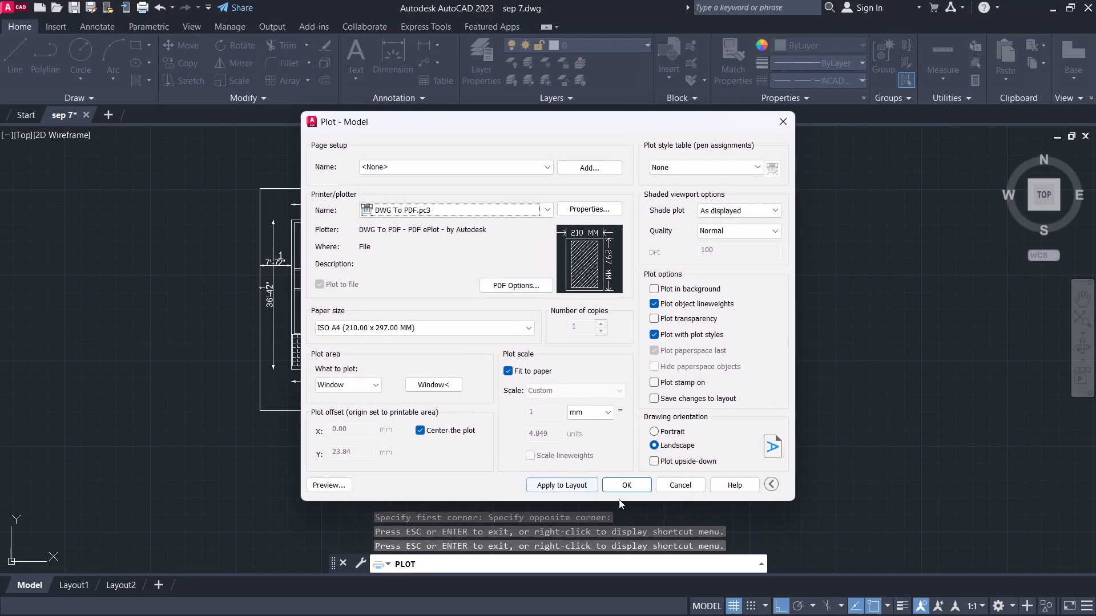
Plot the floor plan to the Desktop as sep 7-Model.pdf and minimize the PDF that opens.
click(622, 484)
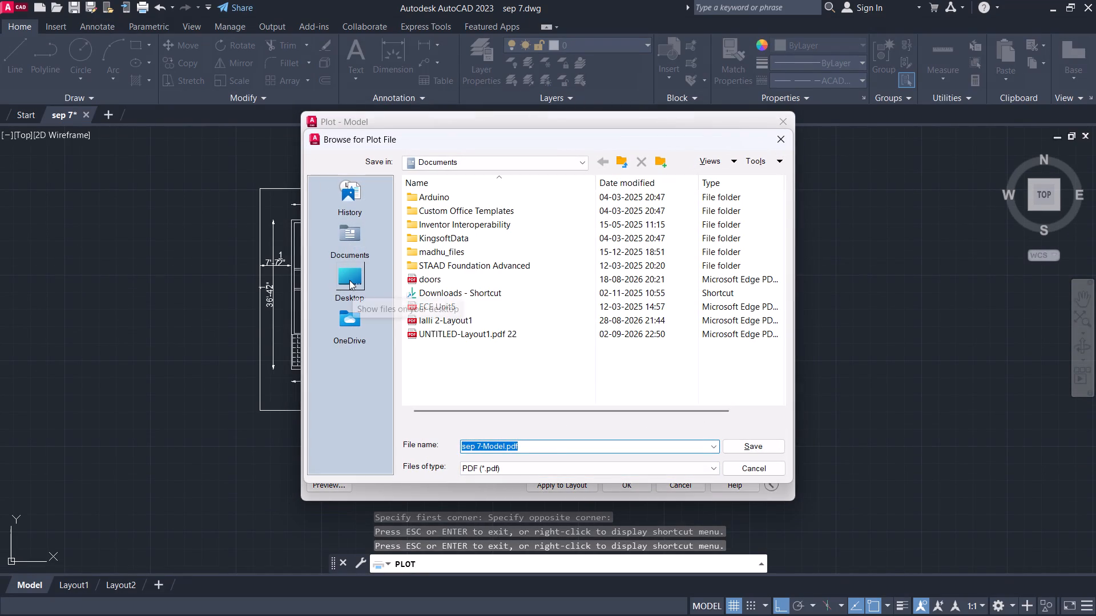
click(349, 280)
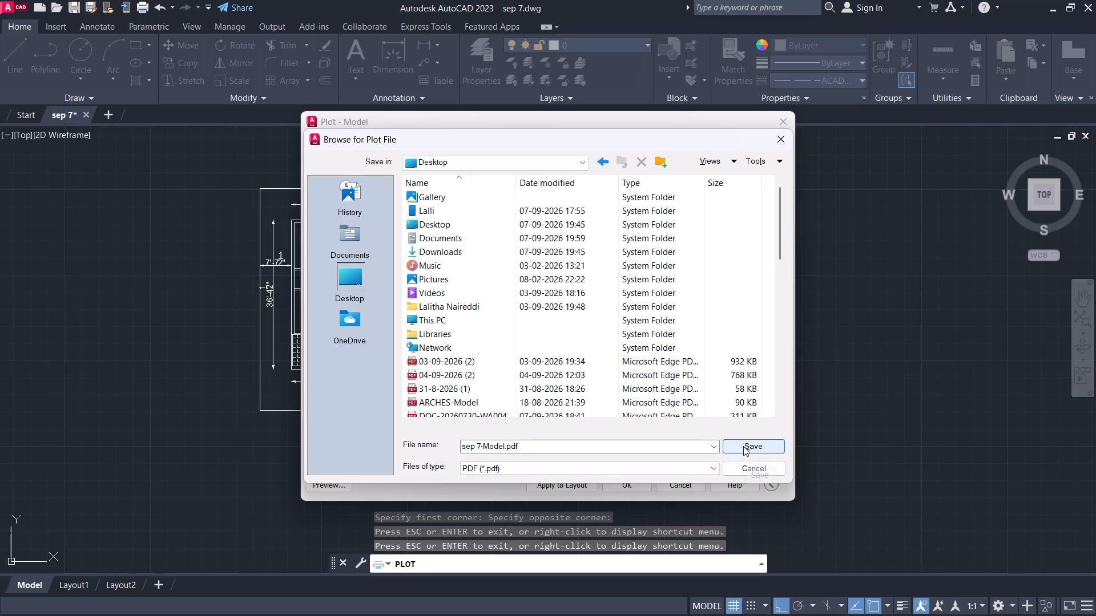
click(743, 446)
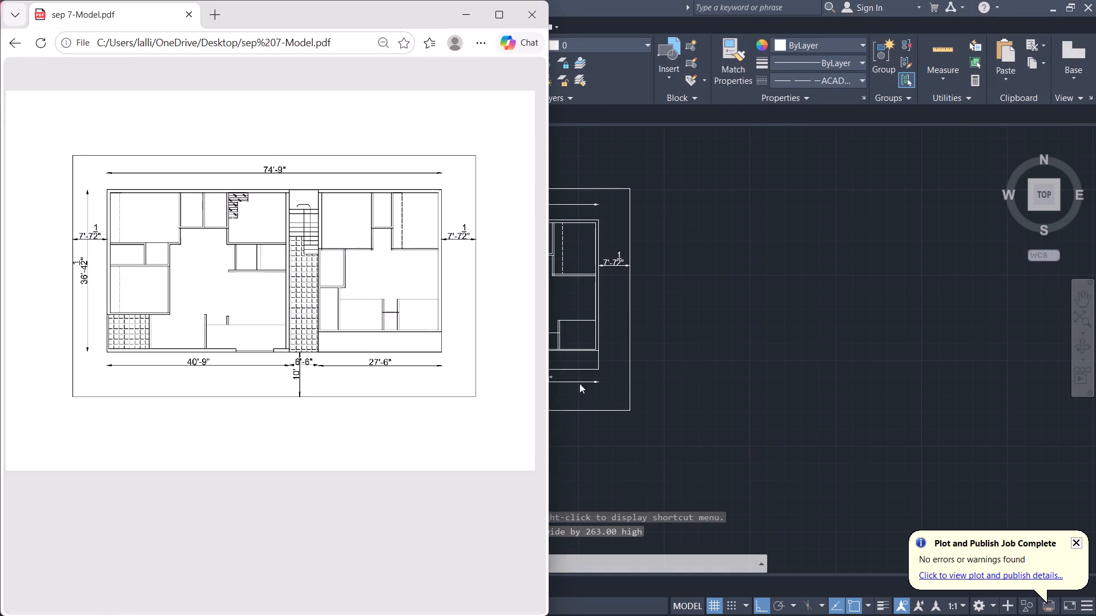
click(473, 15)
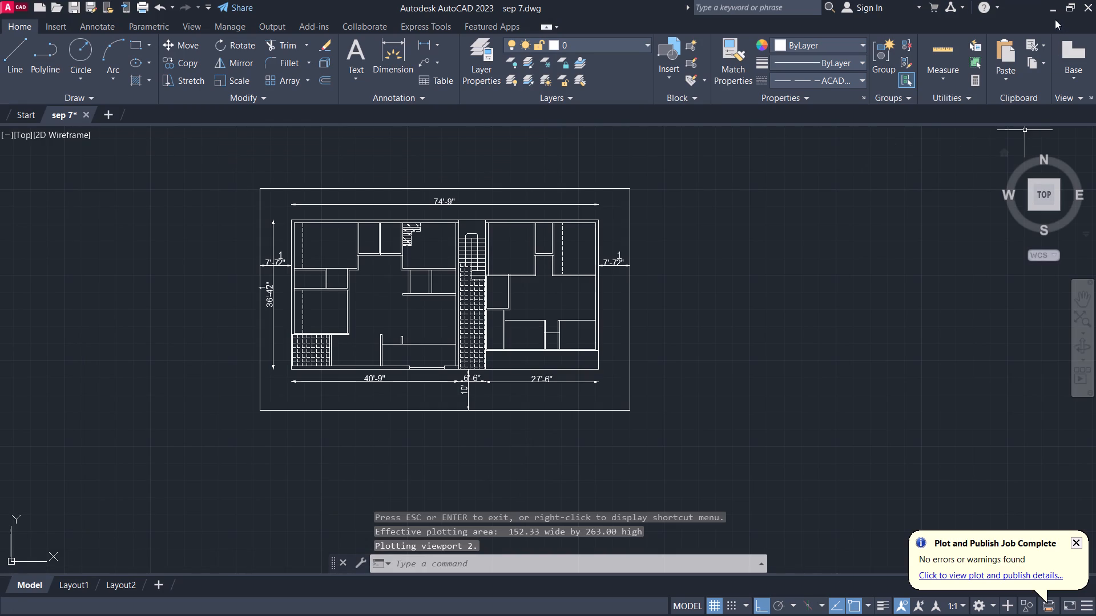
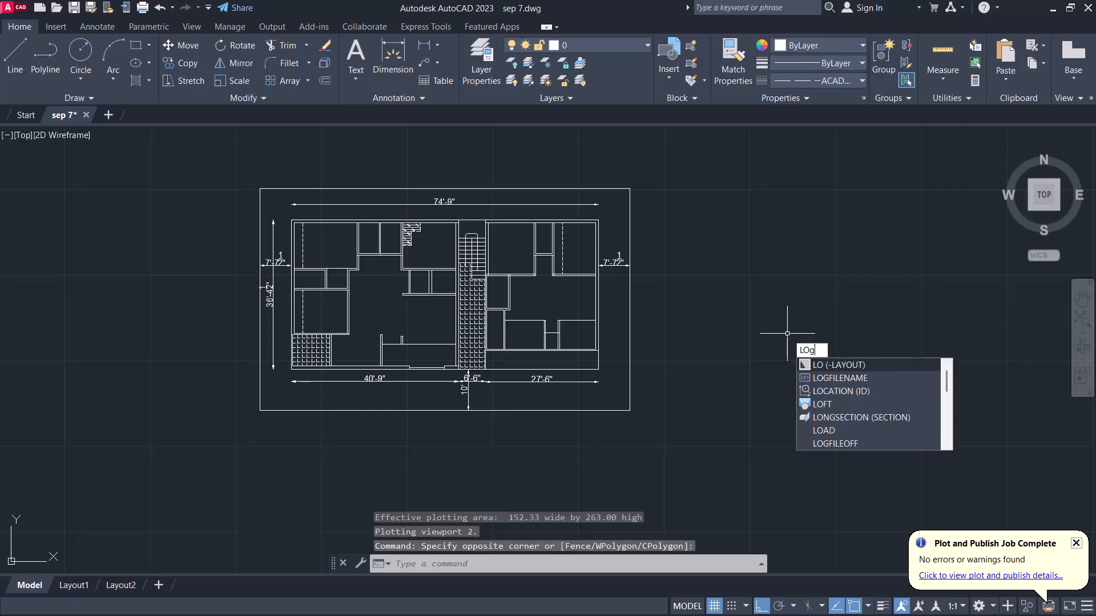
Look up the drawing's log file path with LOGFILENAME and expand the command history.
key(Return)
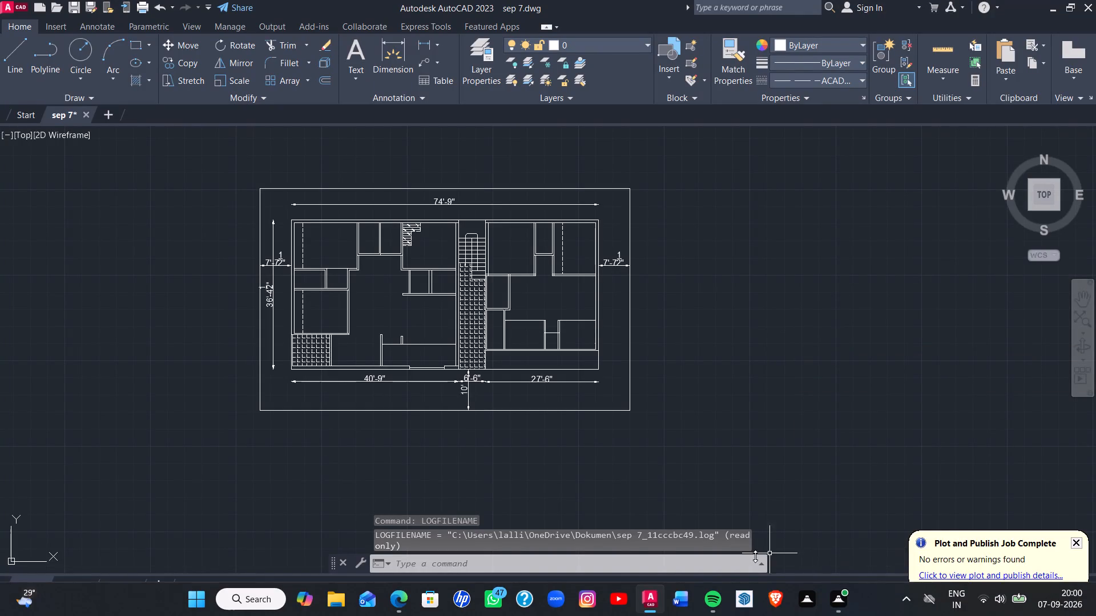
click(759, 561)
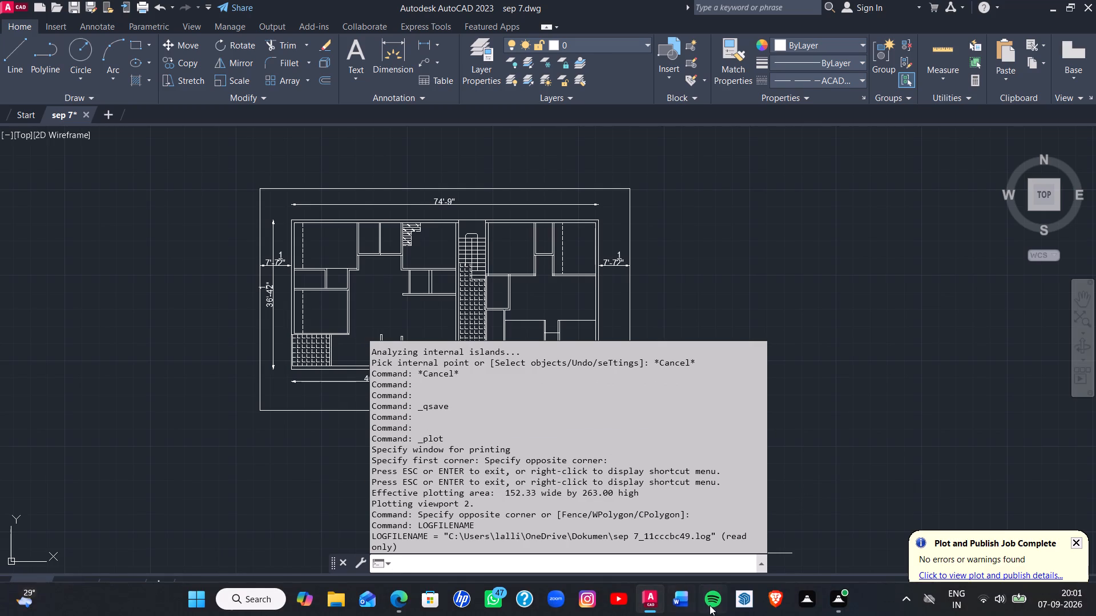
Switch to Spotify, pause the music and close the Spotify window.
click(715, 602)
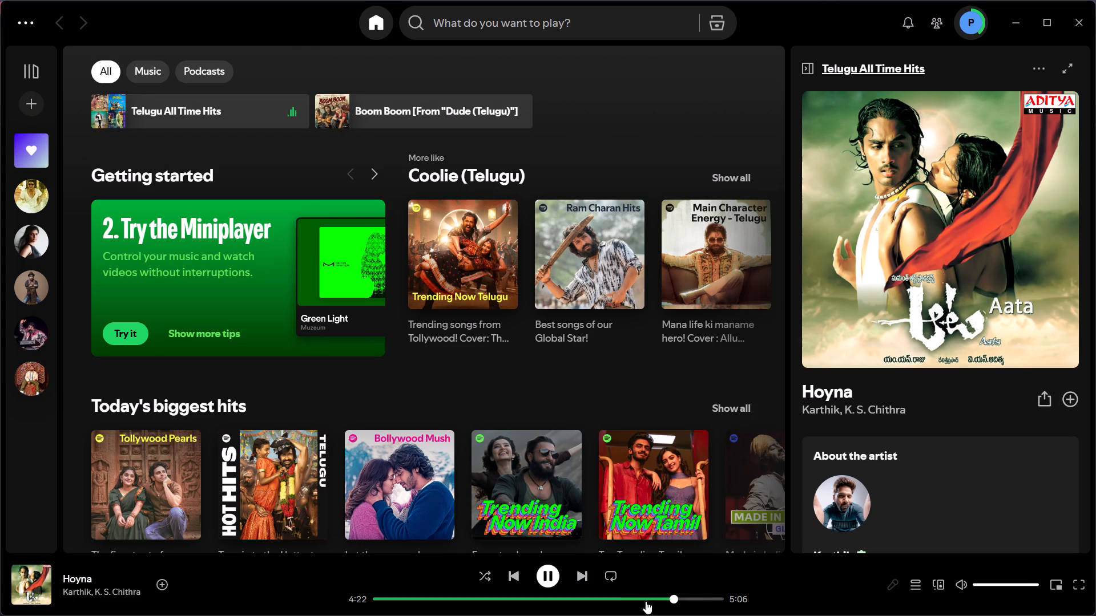
click(547, 572)
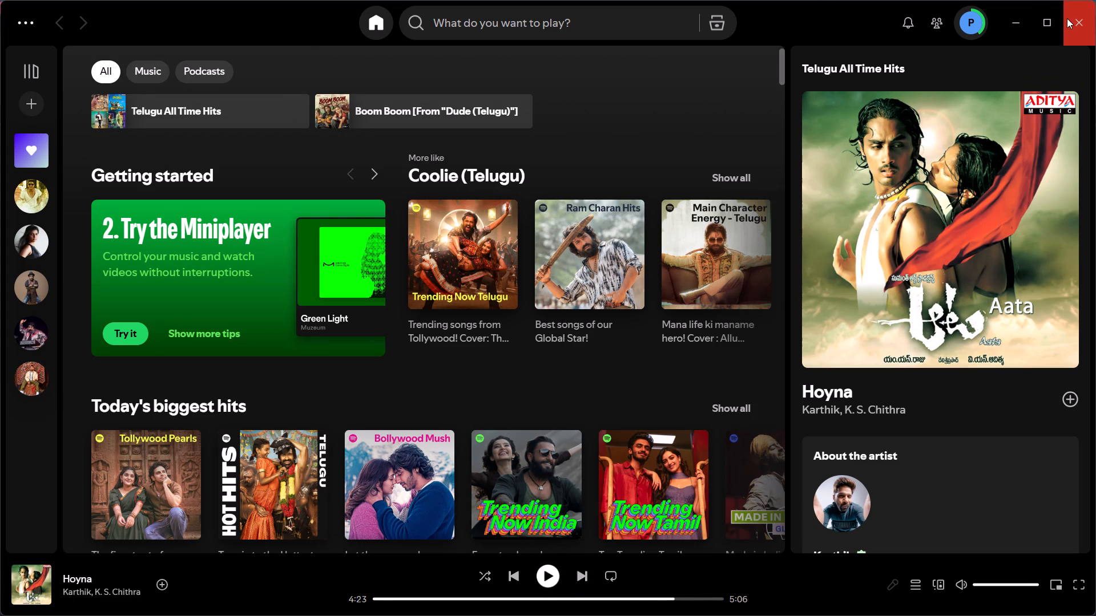
click(1069, 18)
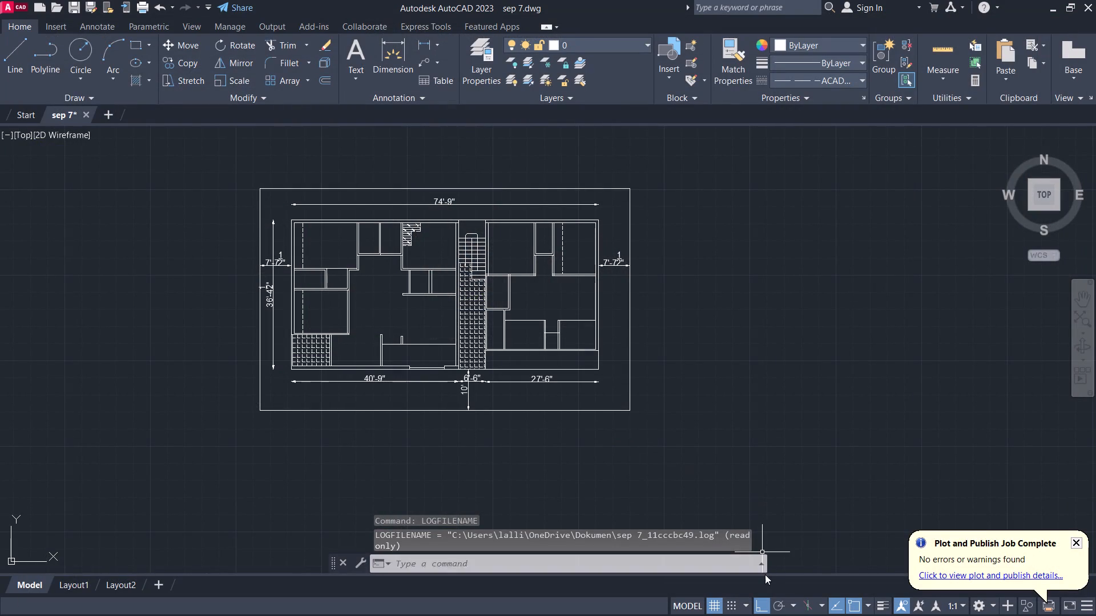
Review the expanded command history for the log file path and recent commands, and collapse it.
click(764, 569)
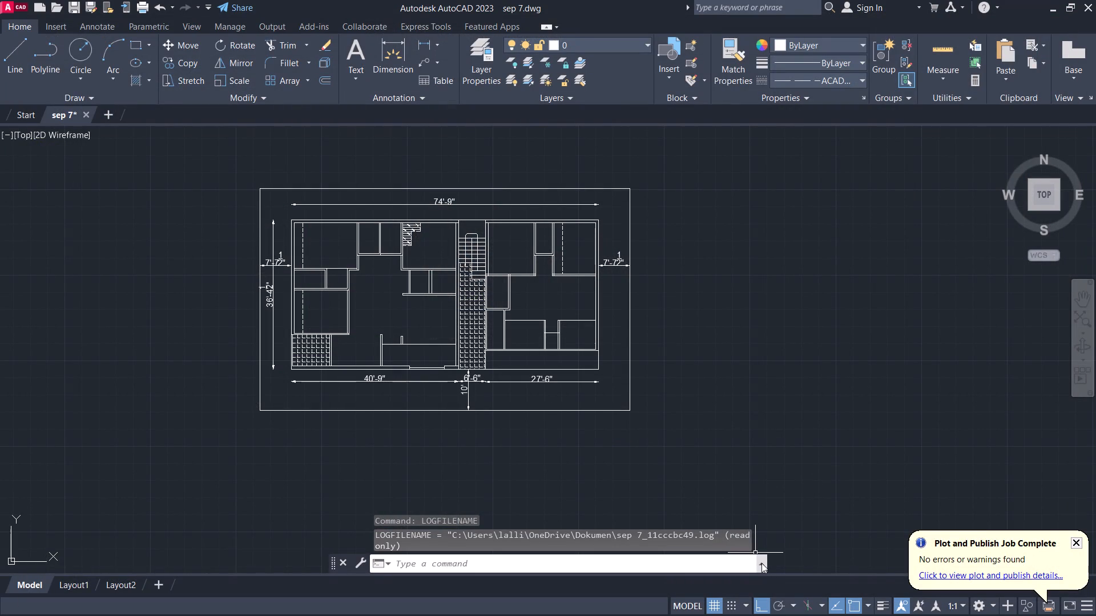
click(761, 563)
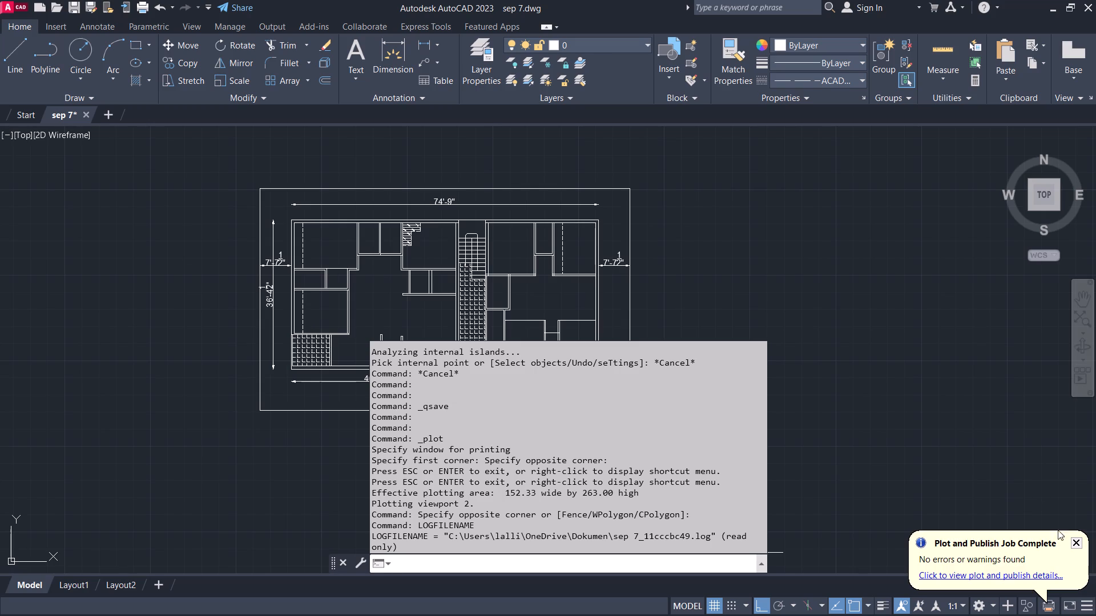
click(811, 416)
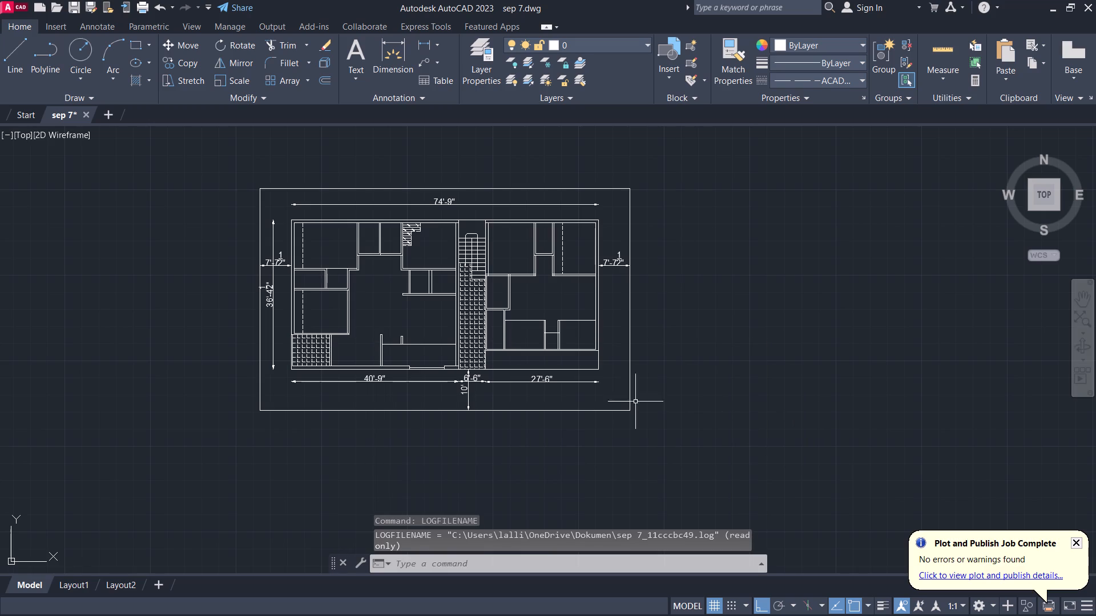